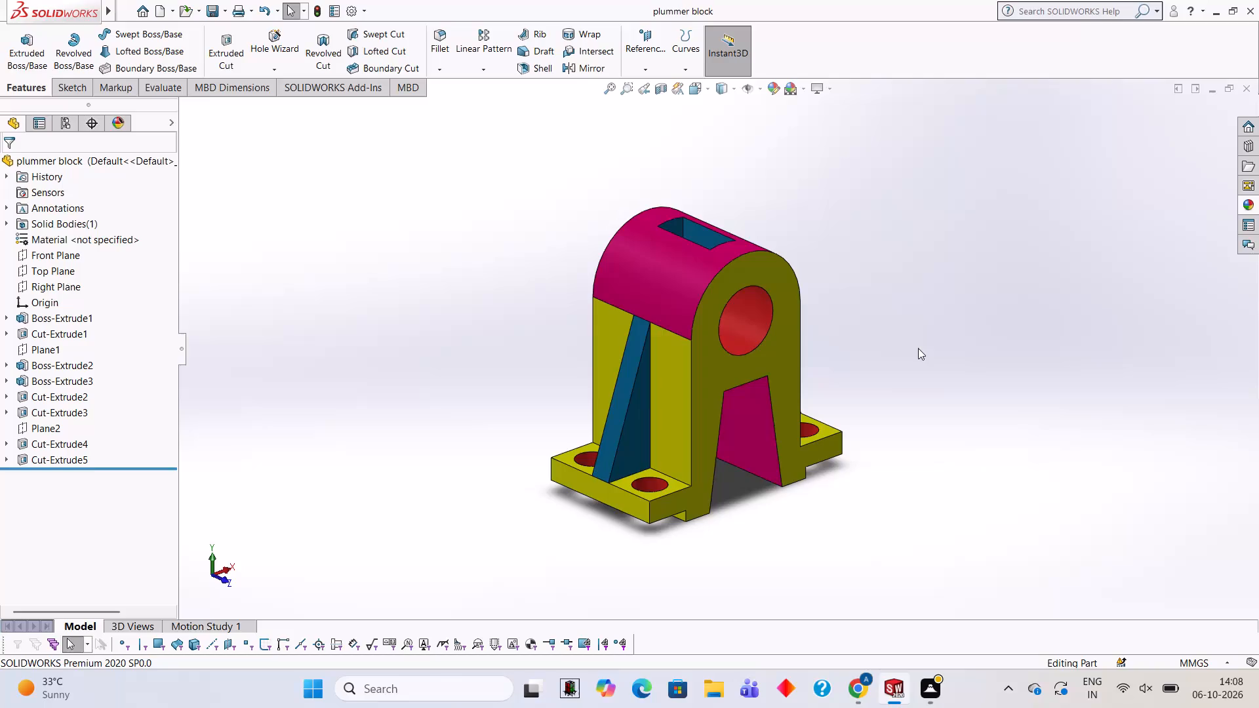
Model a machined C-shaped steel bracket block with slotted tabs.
Close the plummer block part and create a new part document.
left_click(1245, 94)
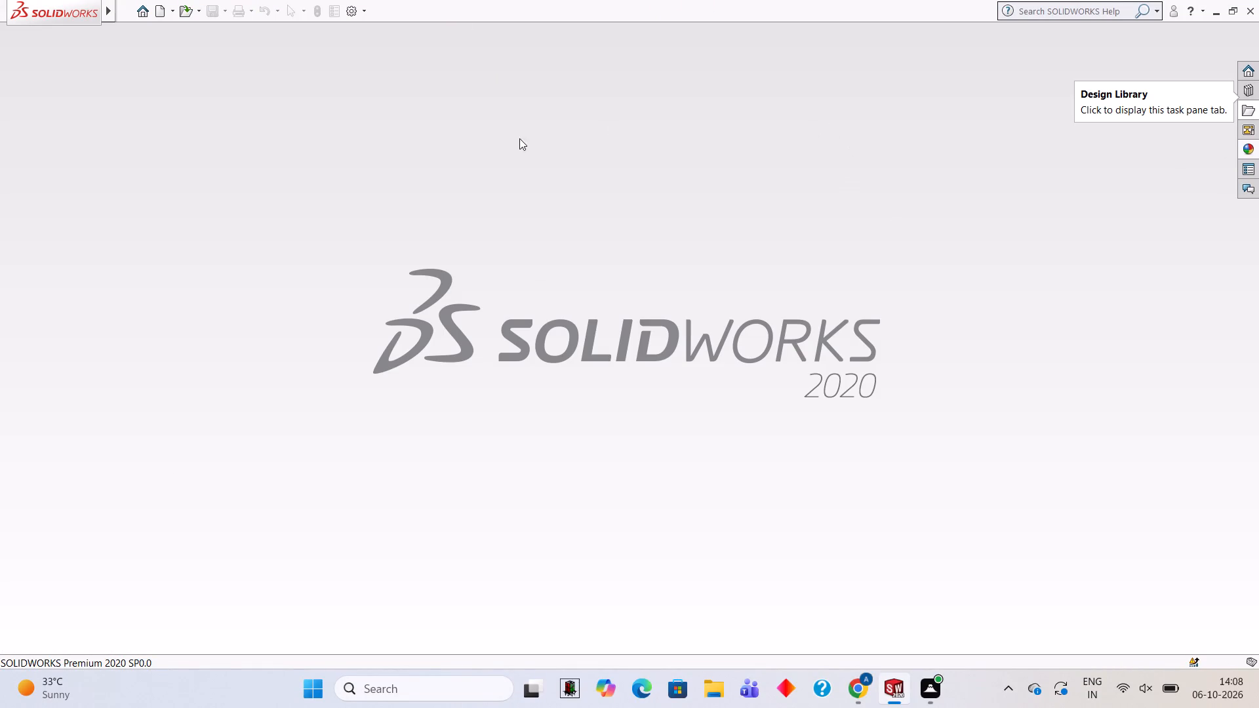
left_click(174, 11)
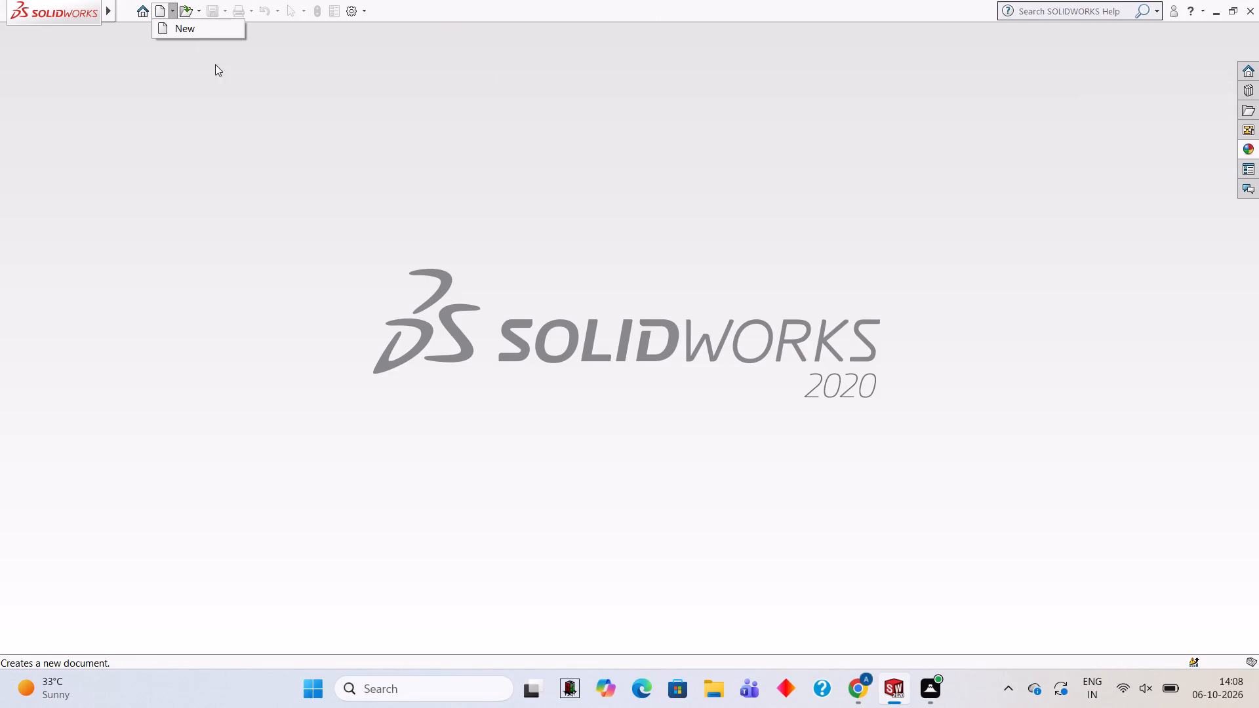
left_click(165, 13)
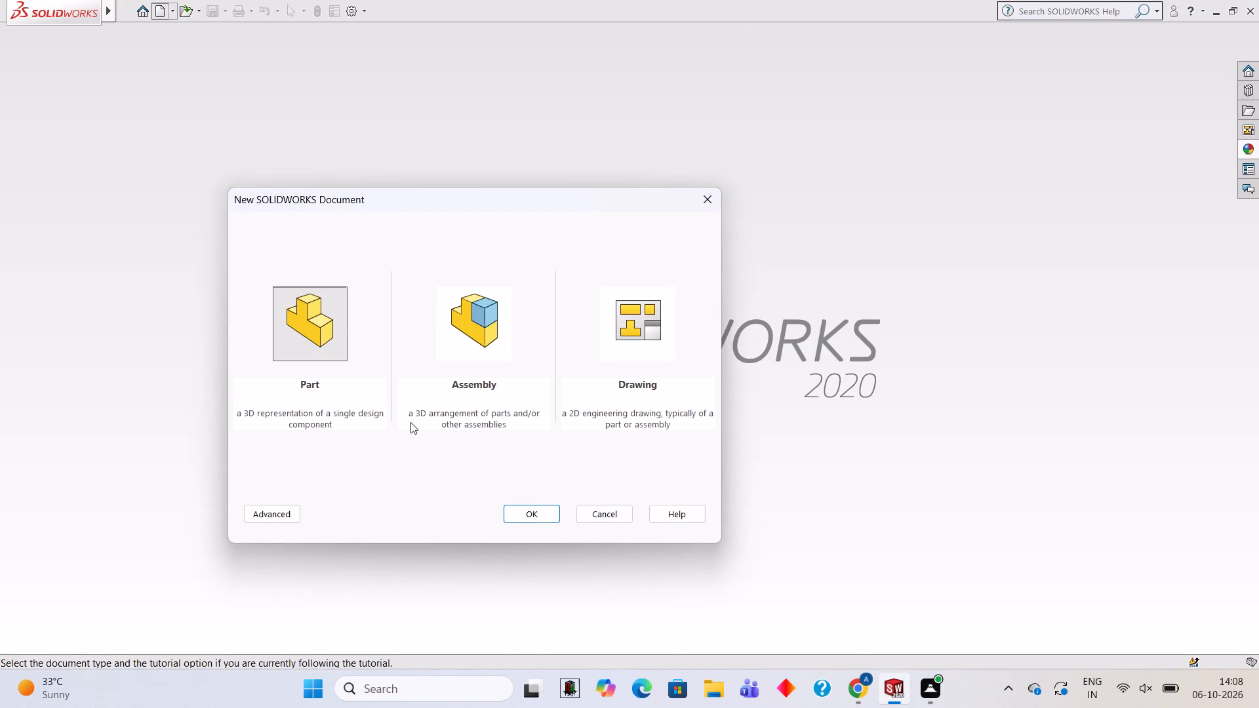
left_click(530, 507)
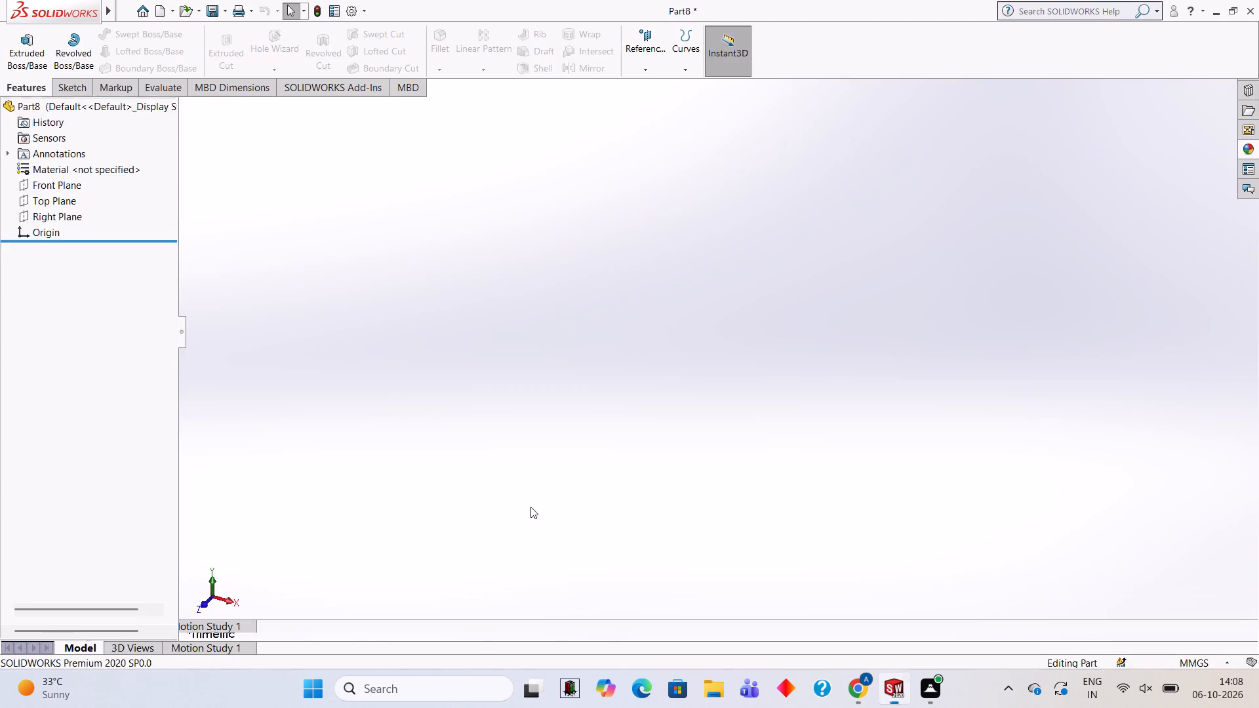
Sketch a closed 80 mm square on the Front Plane with straight lines, starting and ending at the origin.
left_click(71, 243)
left_click(80, 221)
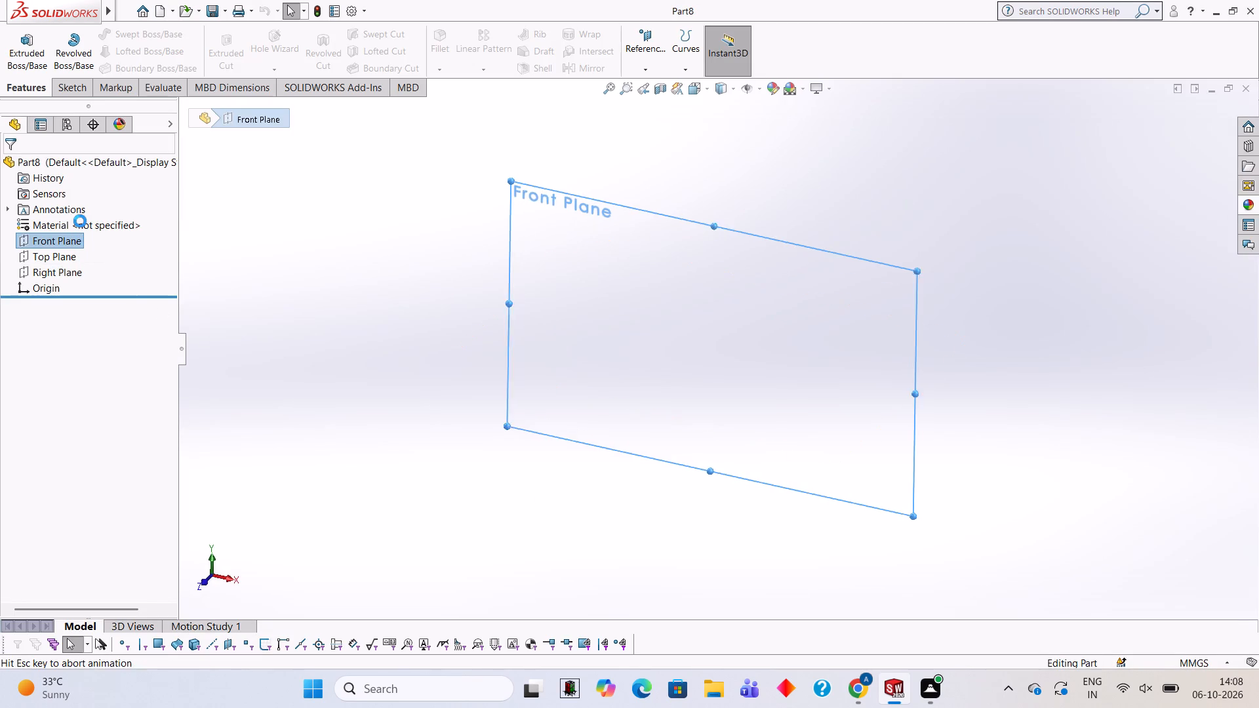
left_click(572, 306)
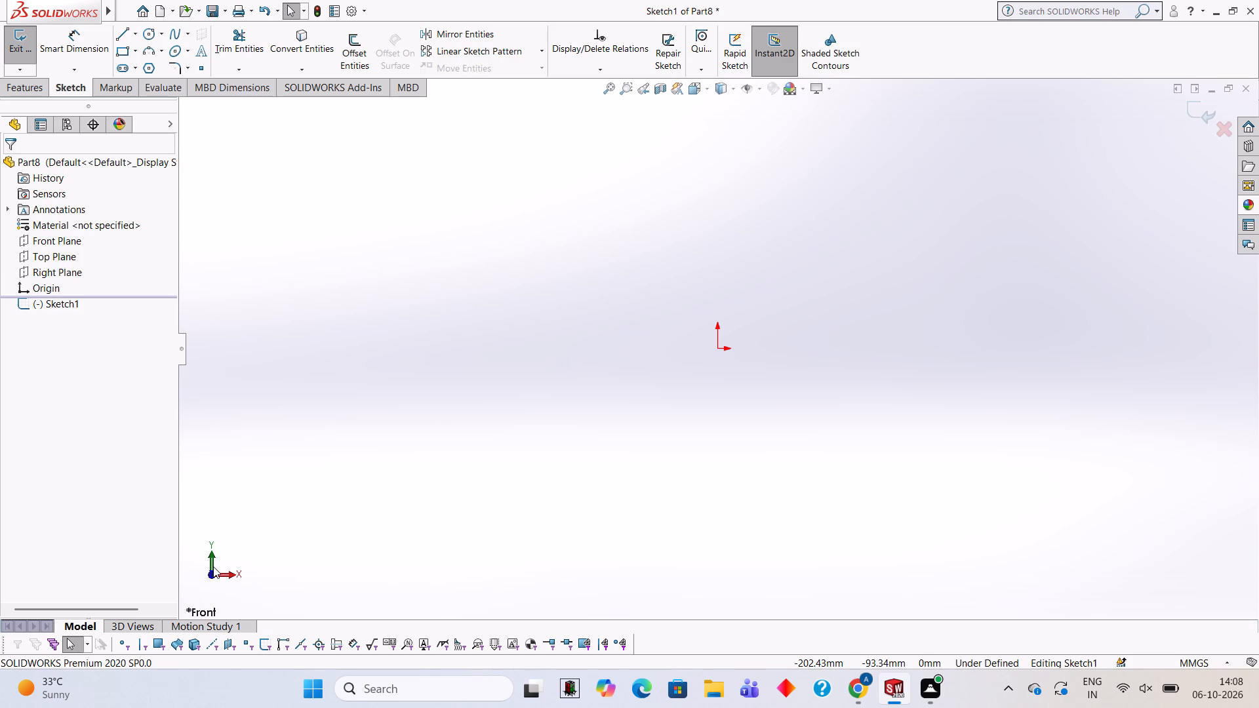
left_click(123, 32)
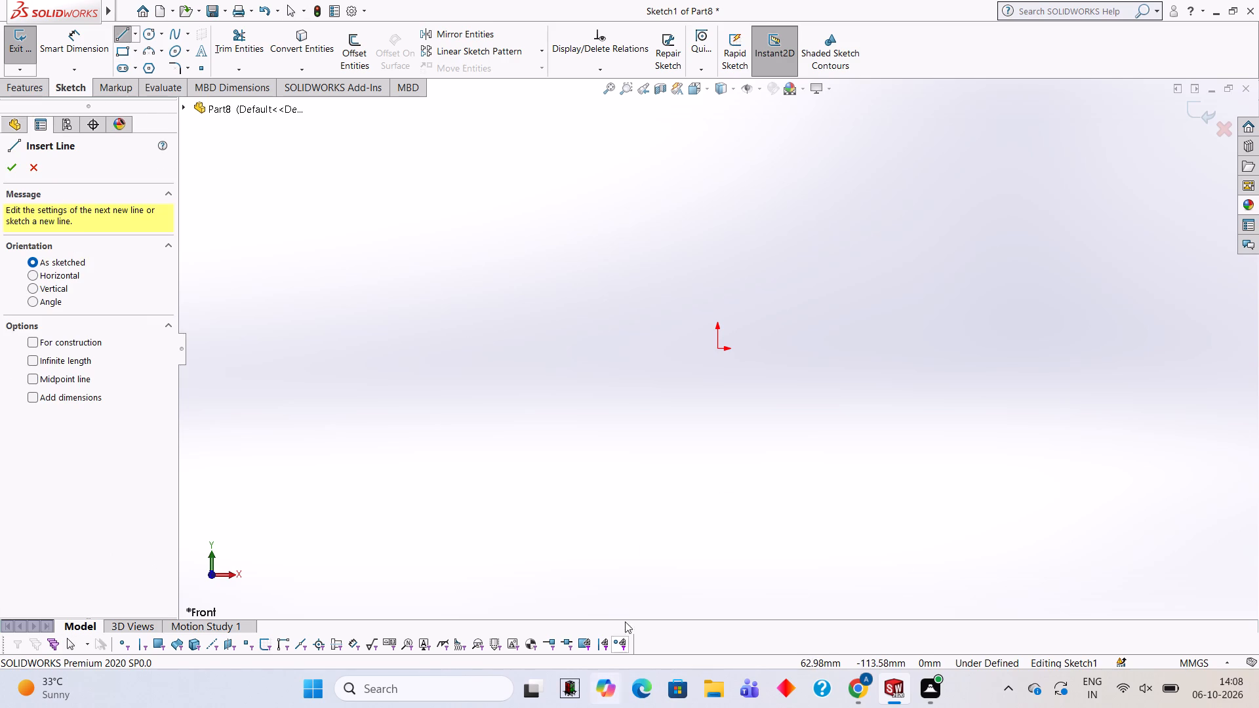
left_click(714, 348)
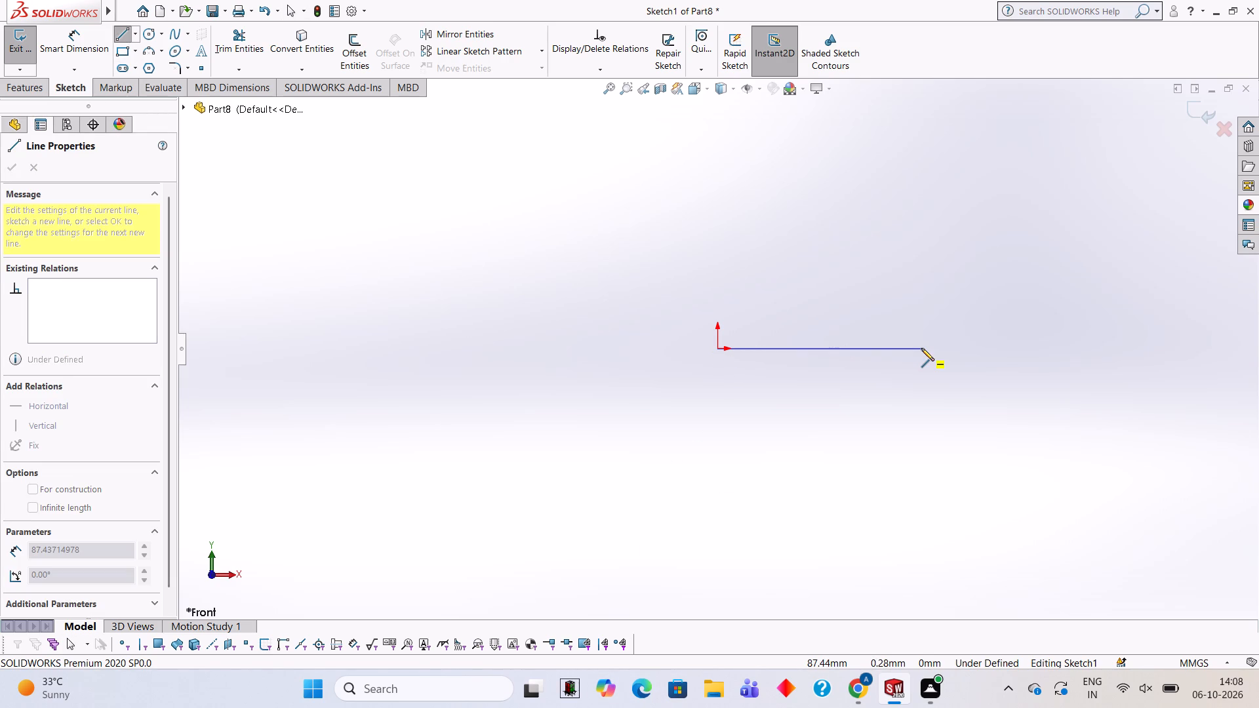
type("80")
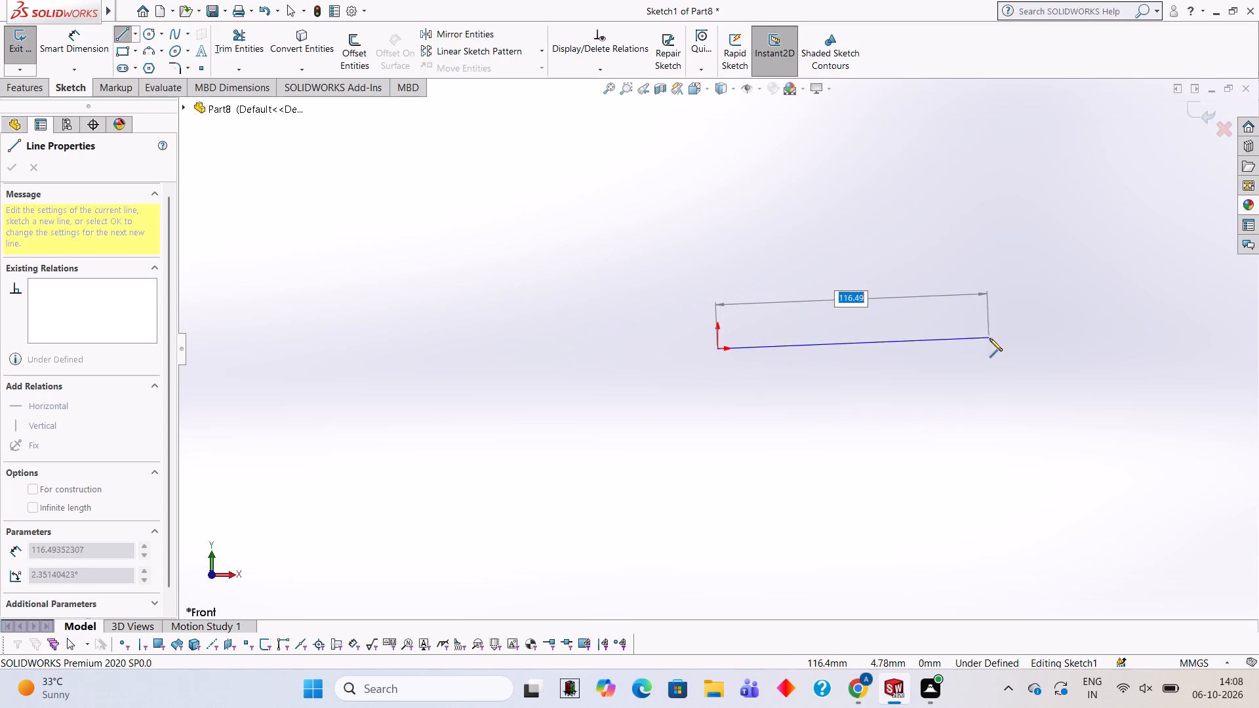
type("80")
key("Return")
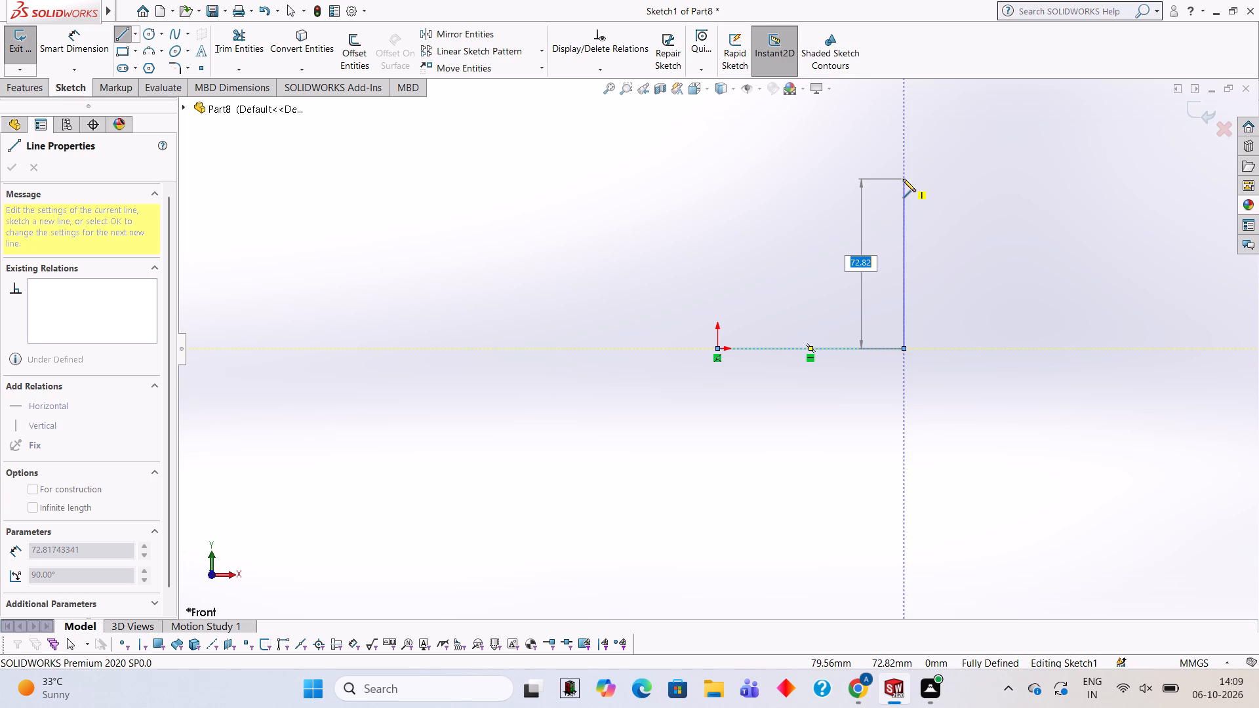
type("80")
key("Return")
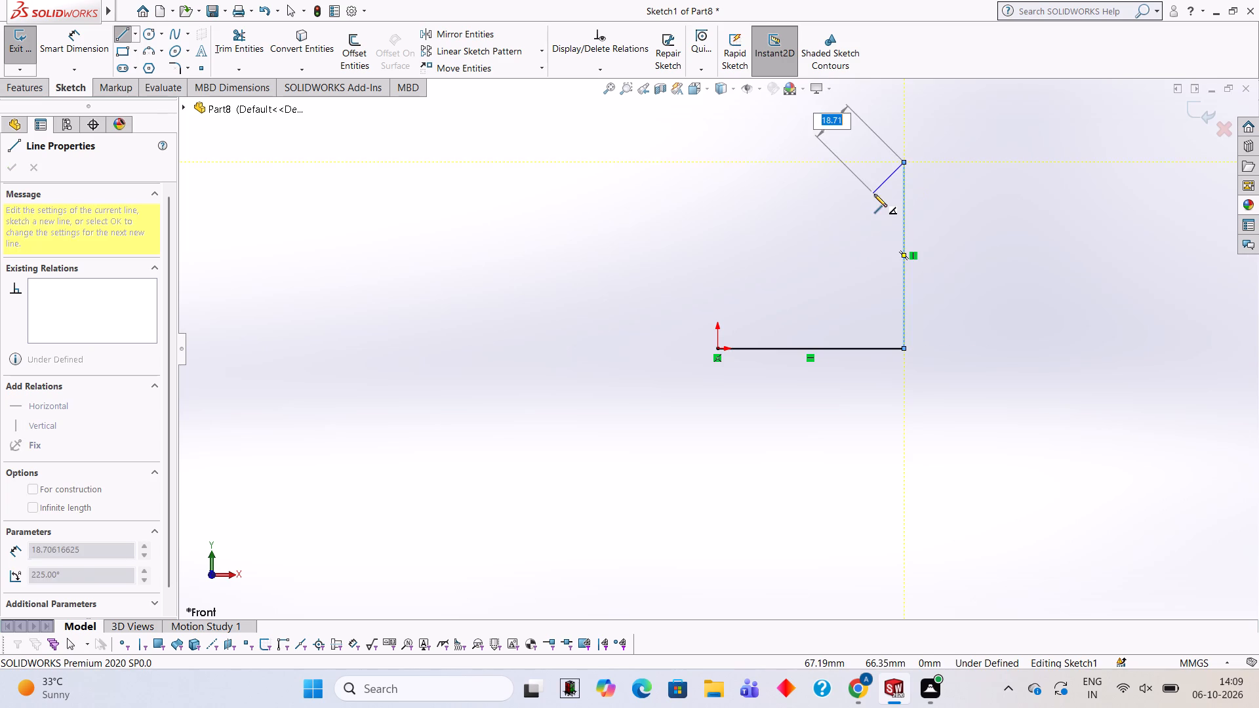
type("80")
key("Return")
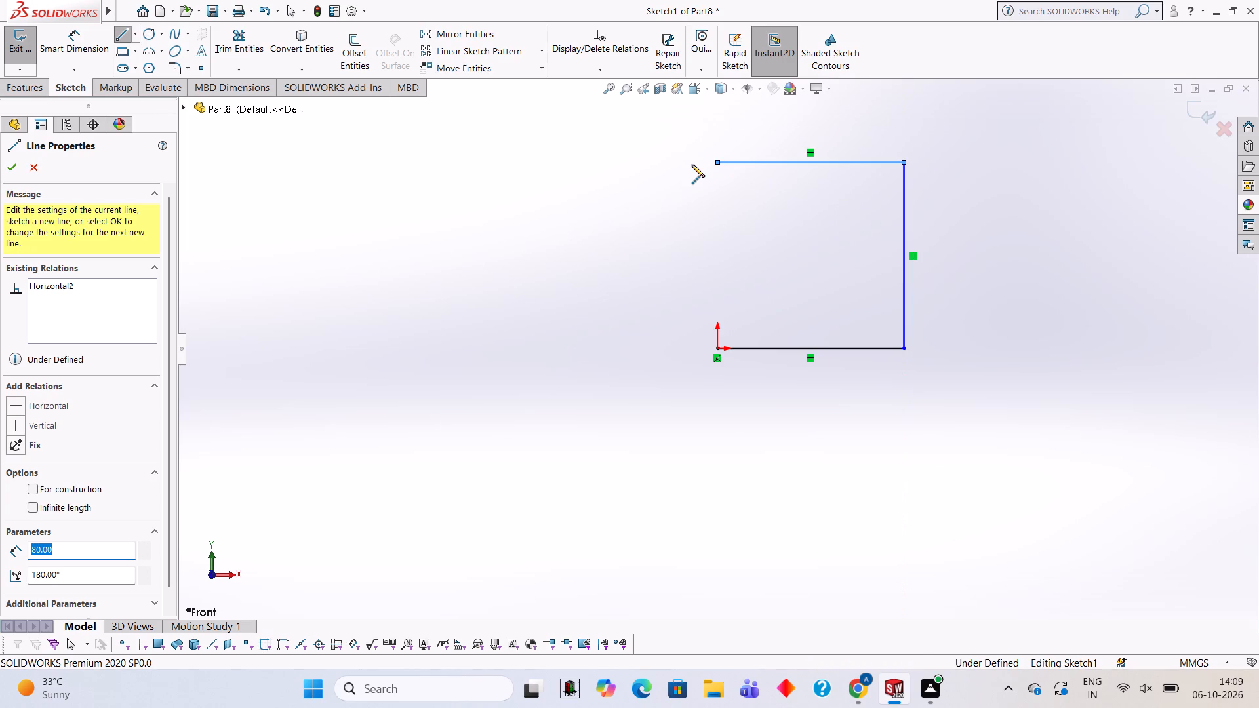
left_click(719, 347)
key("Escape")
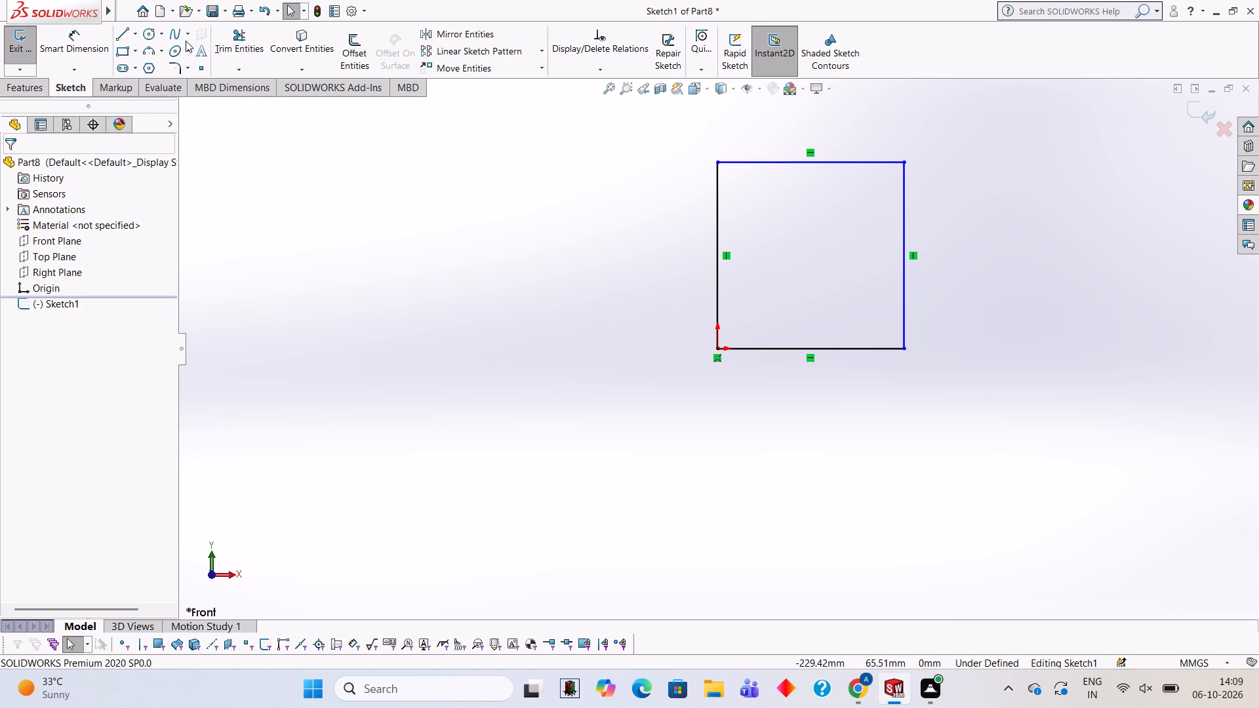
Add 80 mm driving dimensions to the square's top edge and its vertical edge farthest from the origin.
left_click(88, 39)
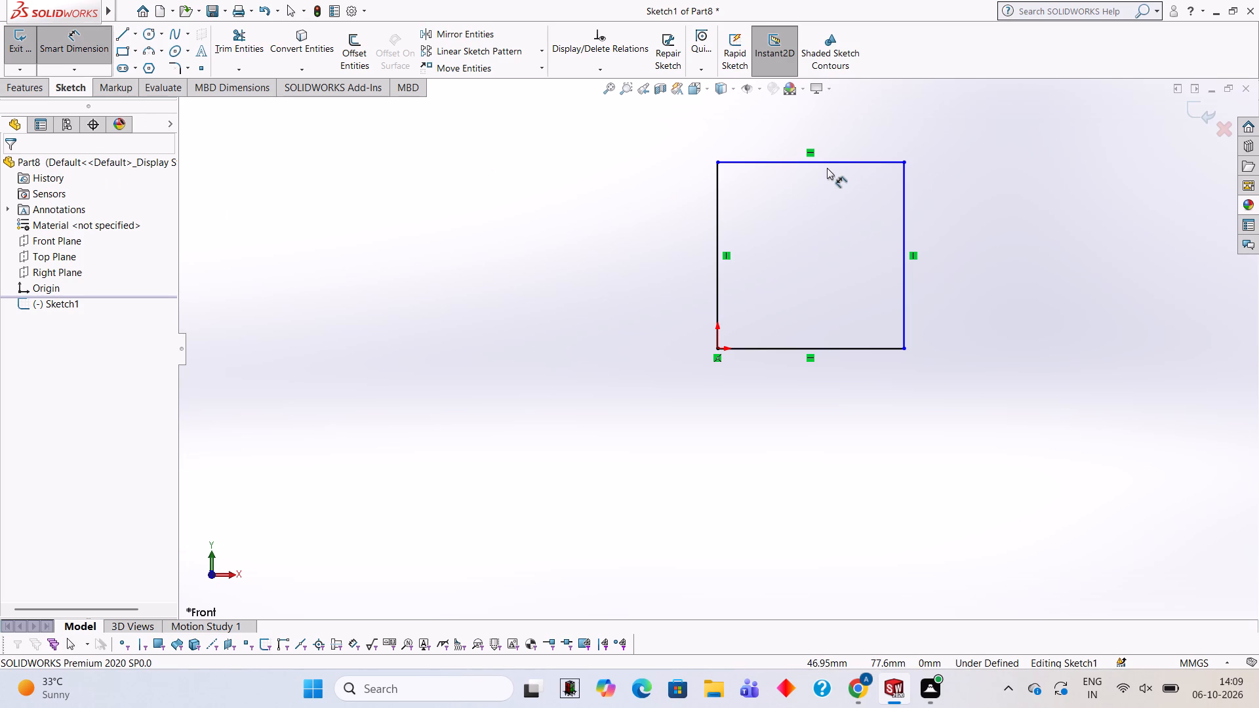
left_click(829, 163)
left_click(831, 132)
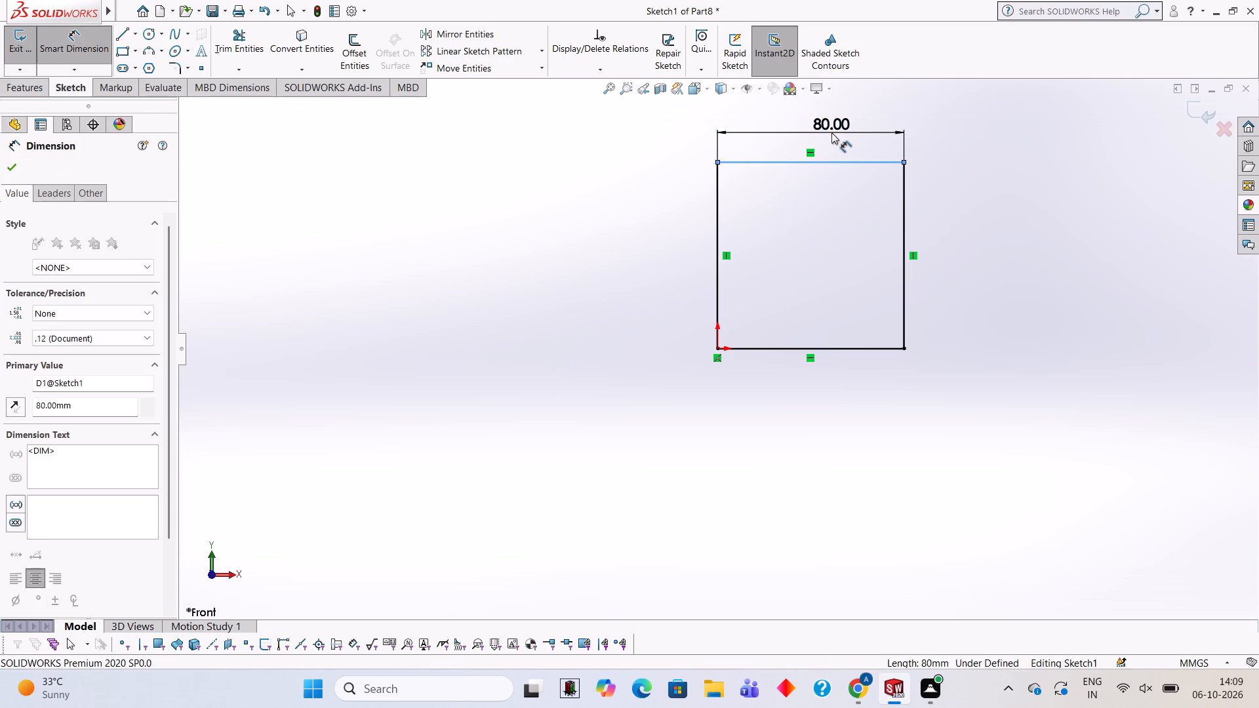
left_click(781, 115)
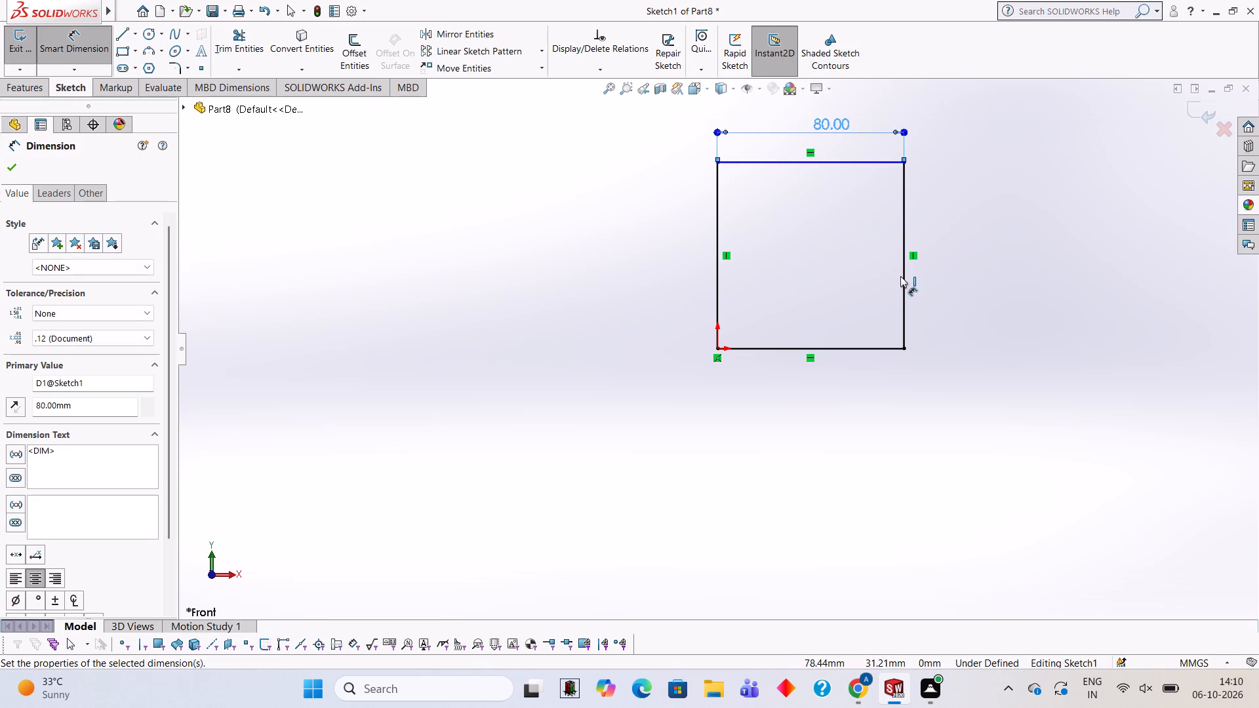
left_click(900, 276)
left_click(967, 275)
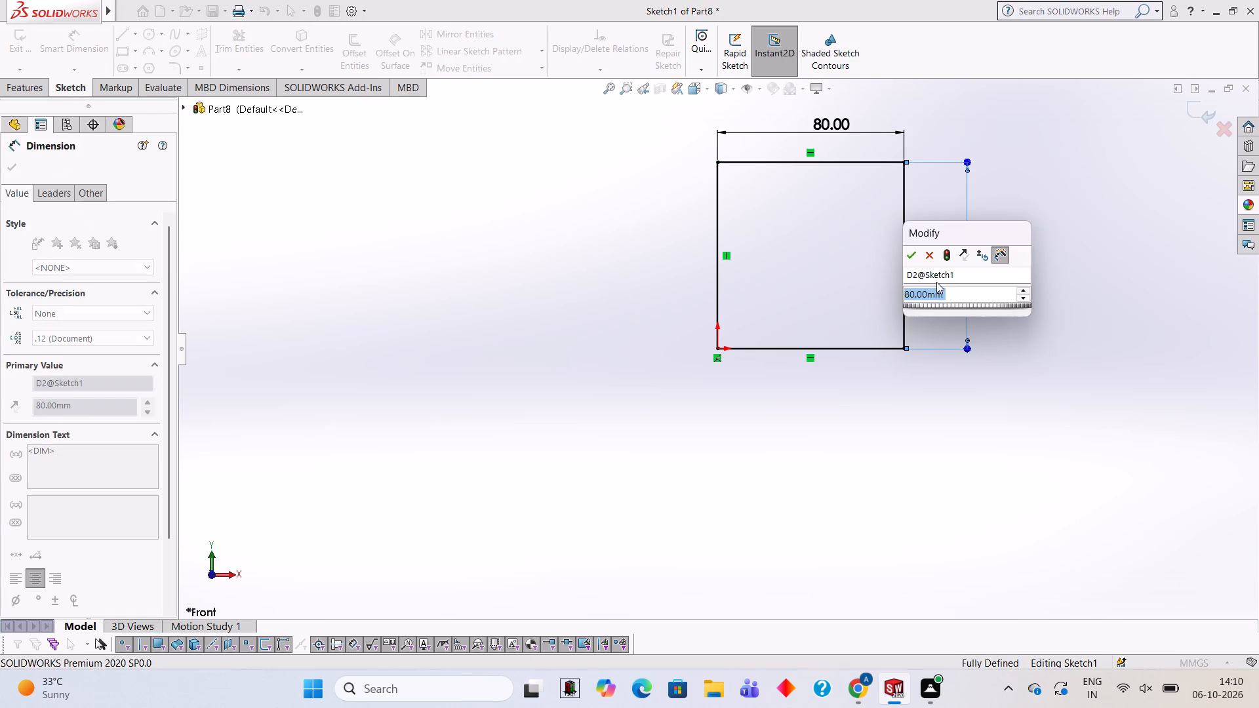
left_click(917, 252)
left_click(1014, 432)
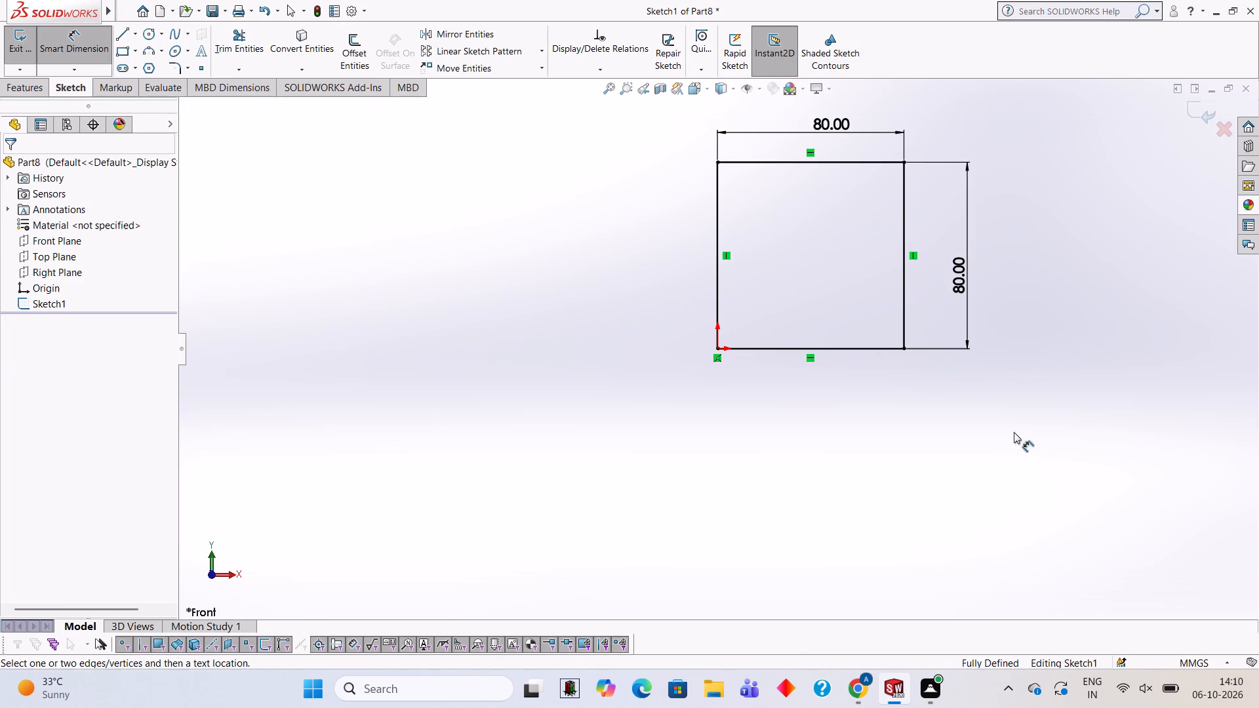
scroll(1060, 241, "up", 2)
scroll(1060, 241, "down", 2)
scroll(367, 213, "down", 2)
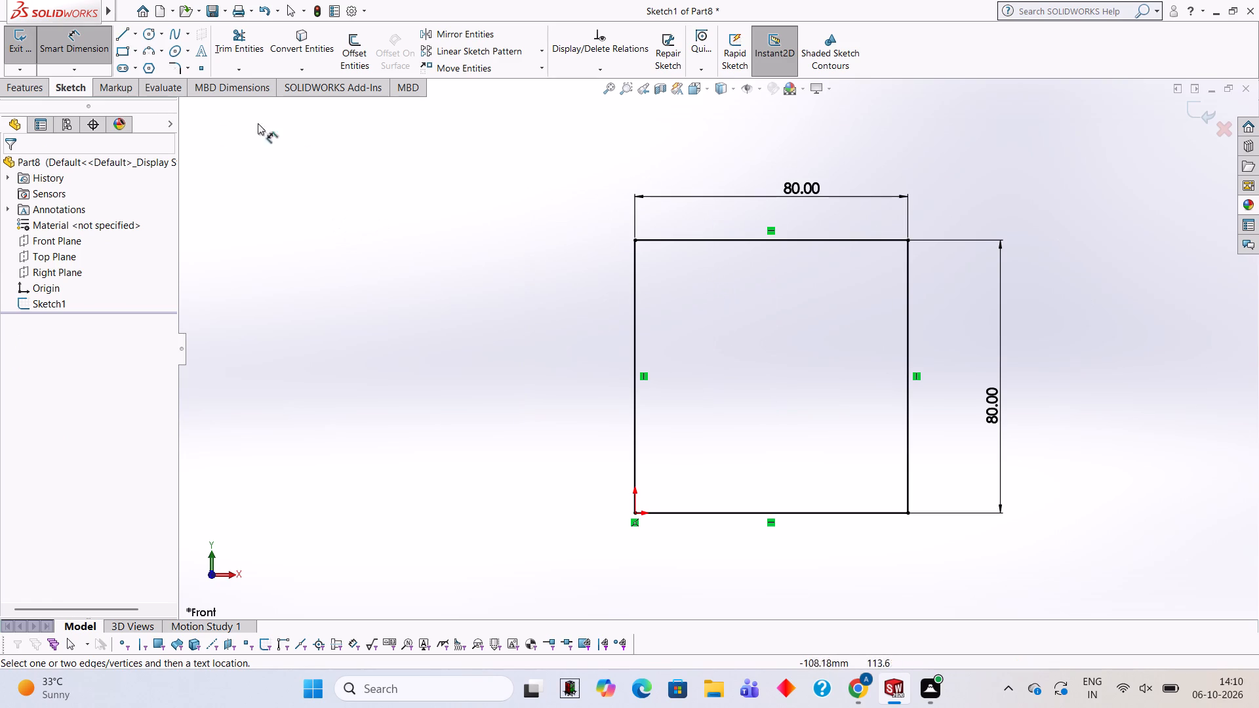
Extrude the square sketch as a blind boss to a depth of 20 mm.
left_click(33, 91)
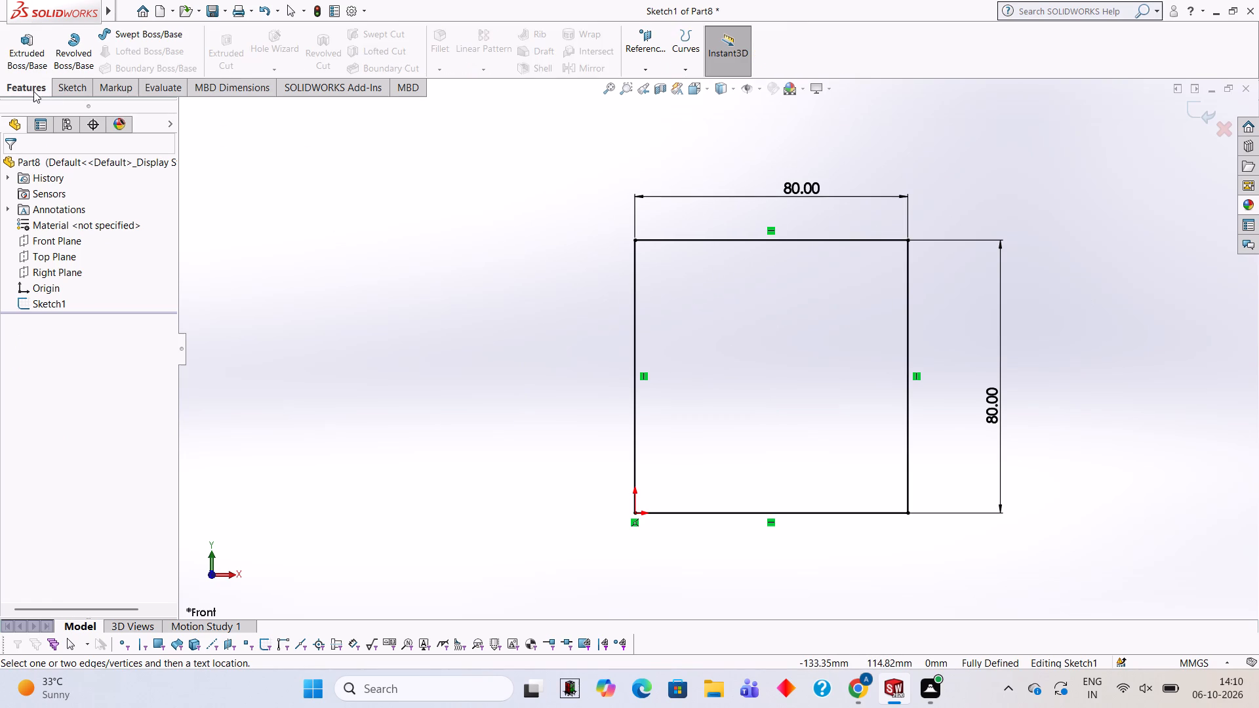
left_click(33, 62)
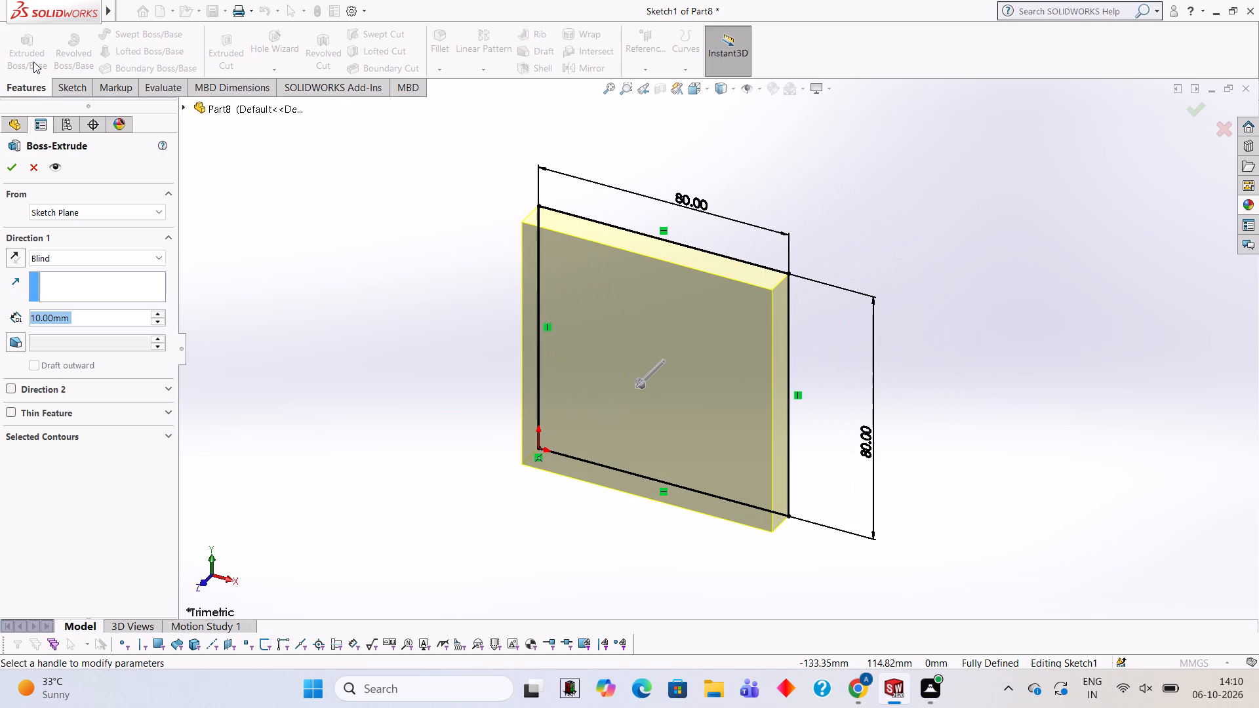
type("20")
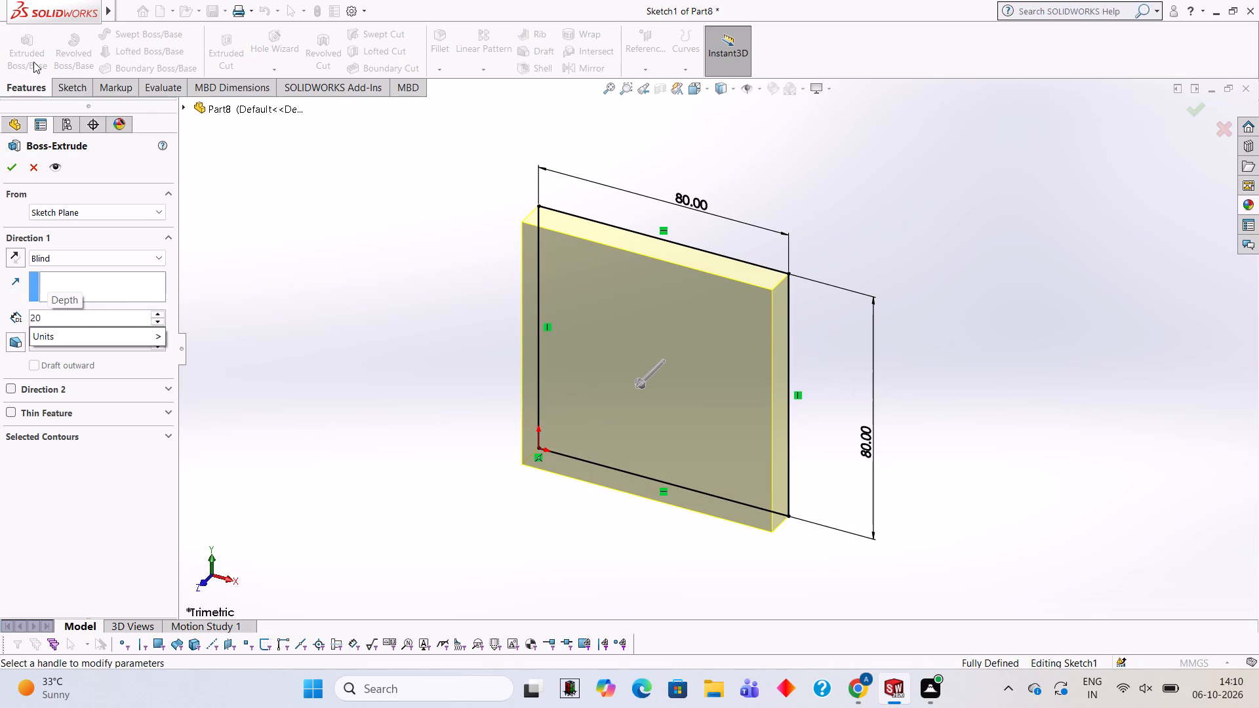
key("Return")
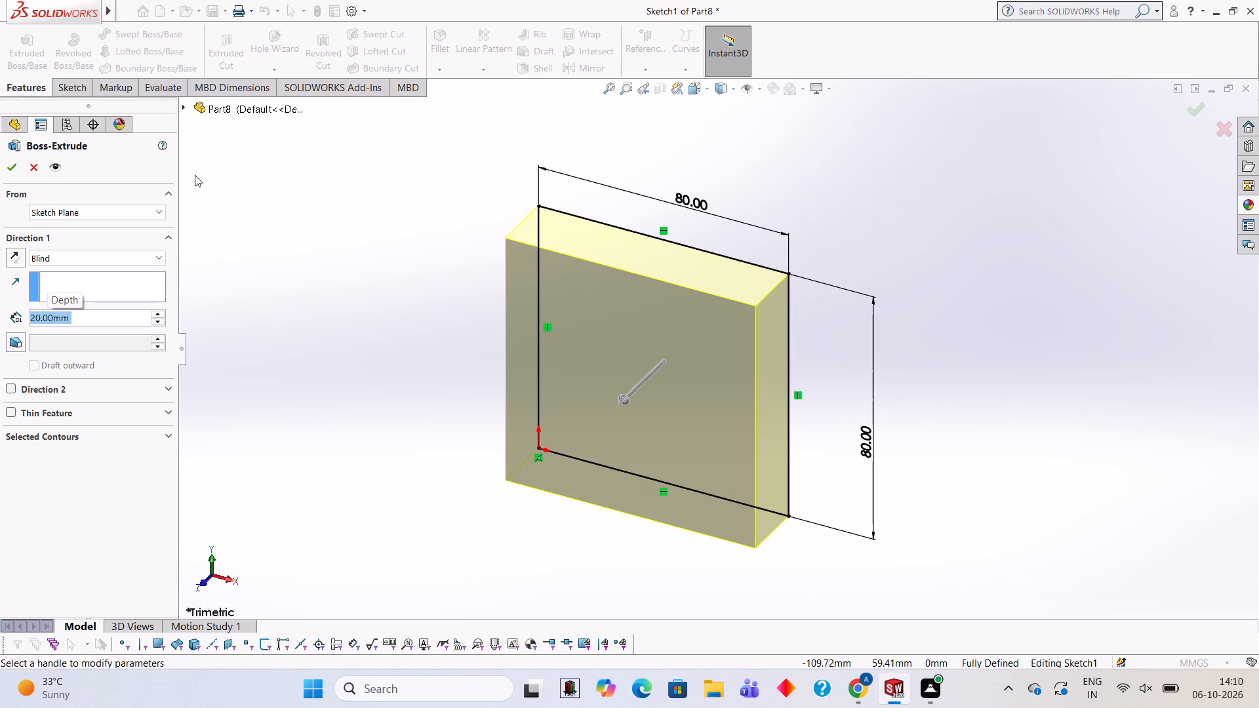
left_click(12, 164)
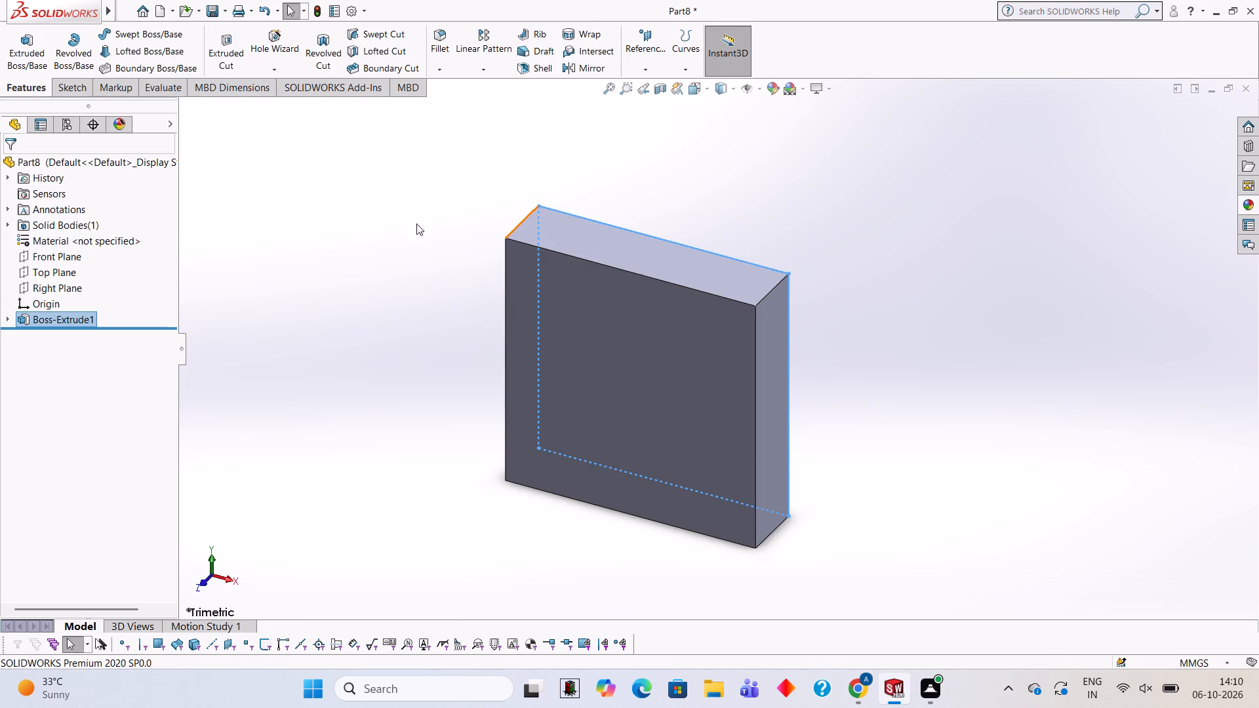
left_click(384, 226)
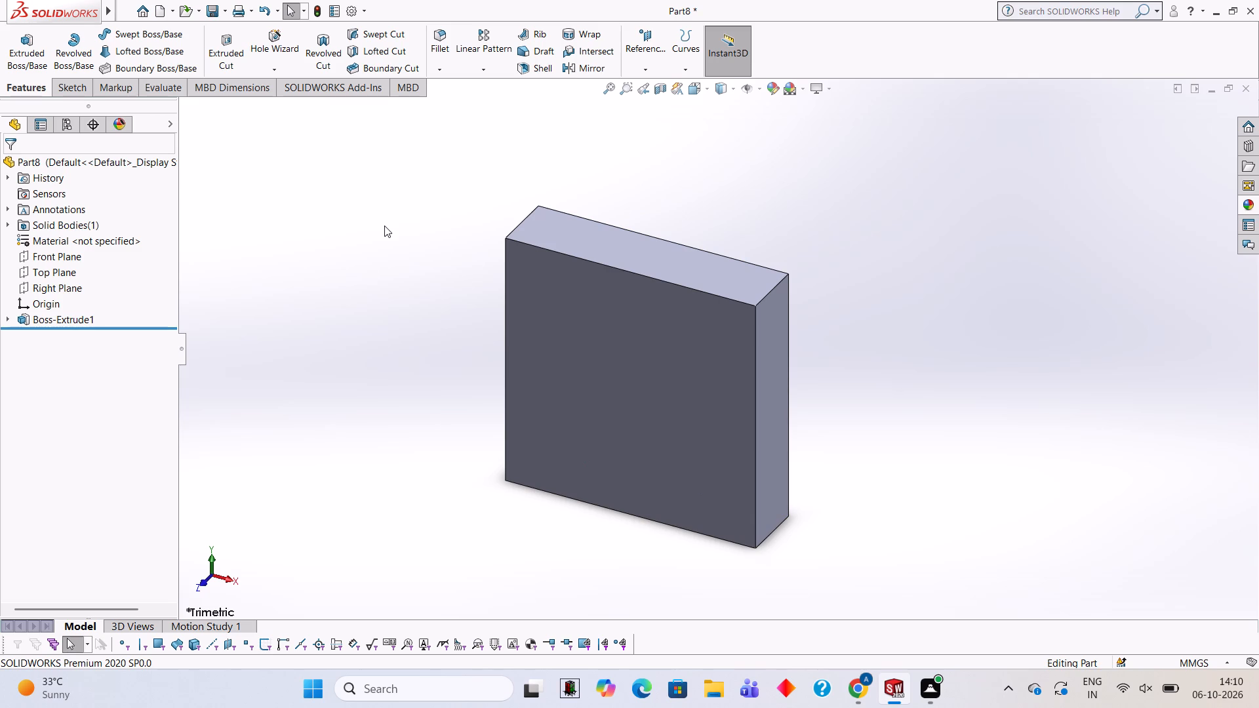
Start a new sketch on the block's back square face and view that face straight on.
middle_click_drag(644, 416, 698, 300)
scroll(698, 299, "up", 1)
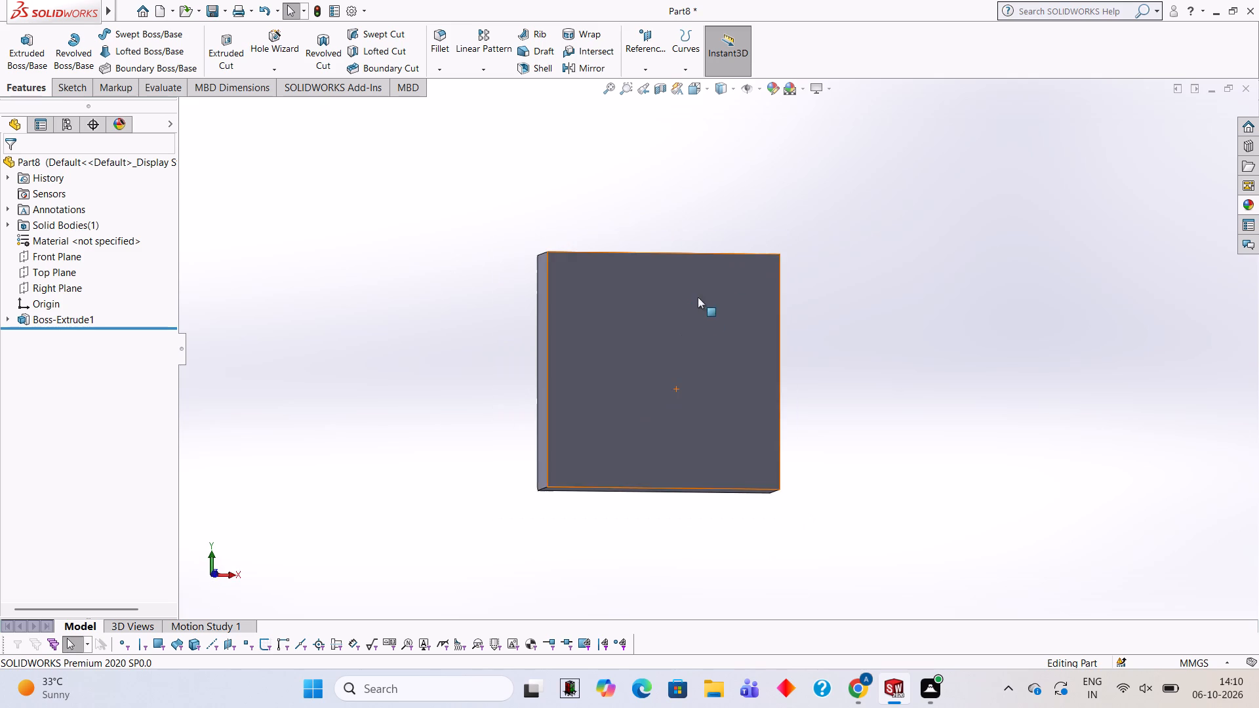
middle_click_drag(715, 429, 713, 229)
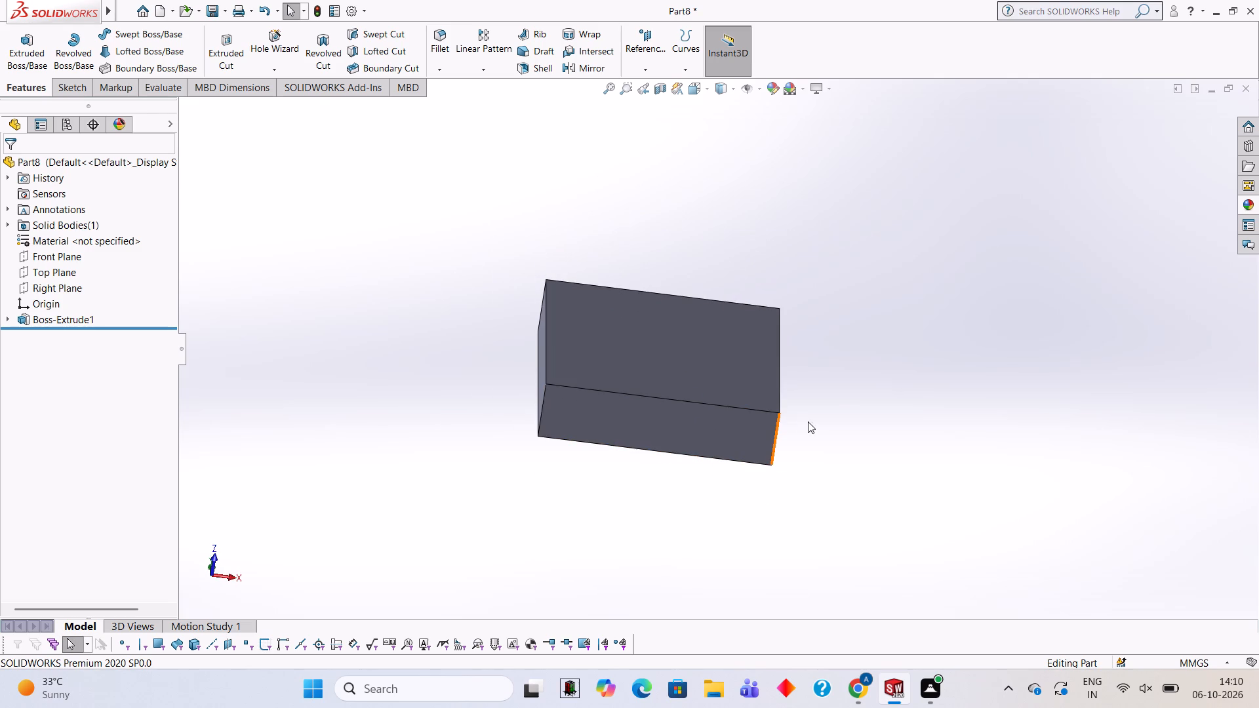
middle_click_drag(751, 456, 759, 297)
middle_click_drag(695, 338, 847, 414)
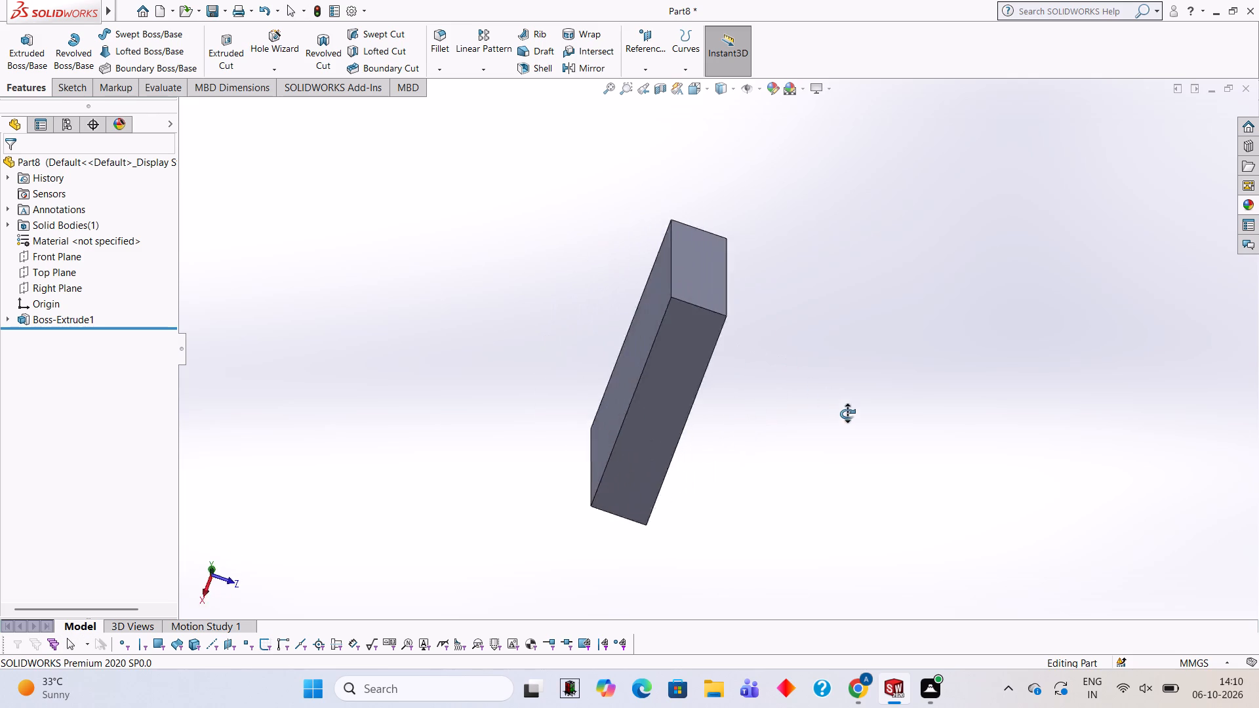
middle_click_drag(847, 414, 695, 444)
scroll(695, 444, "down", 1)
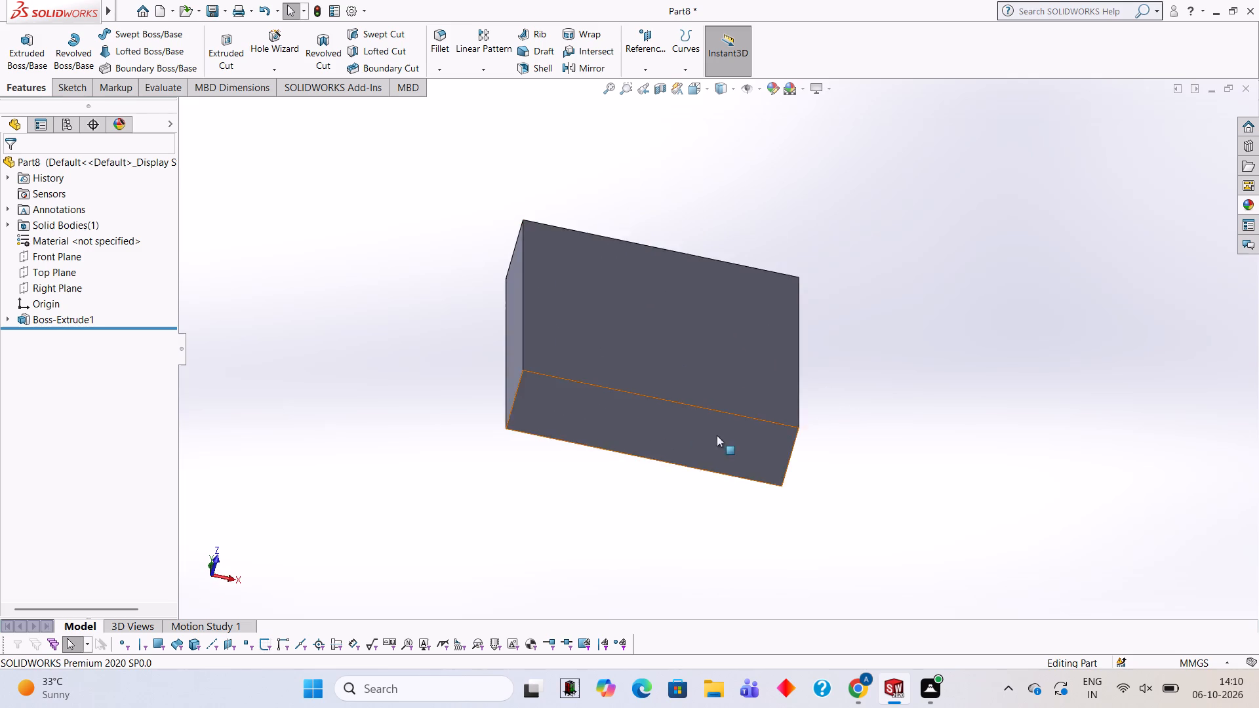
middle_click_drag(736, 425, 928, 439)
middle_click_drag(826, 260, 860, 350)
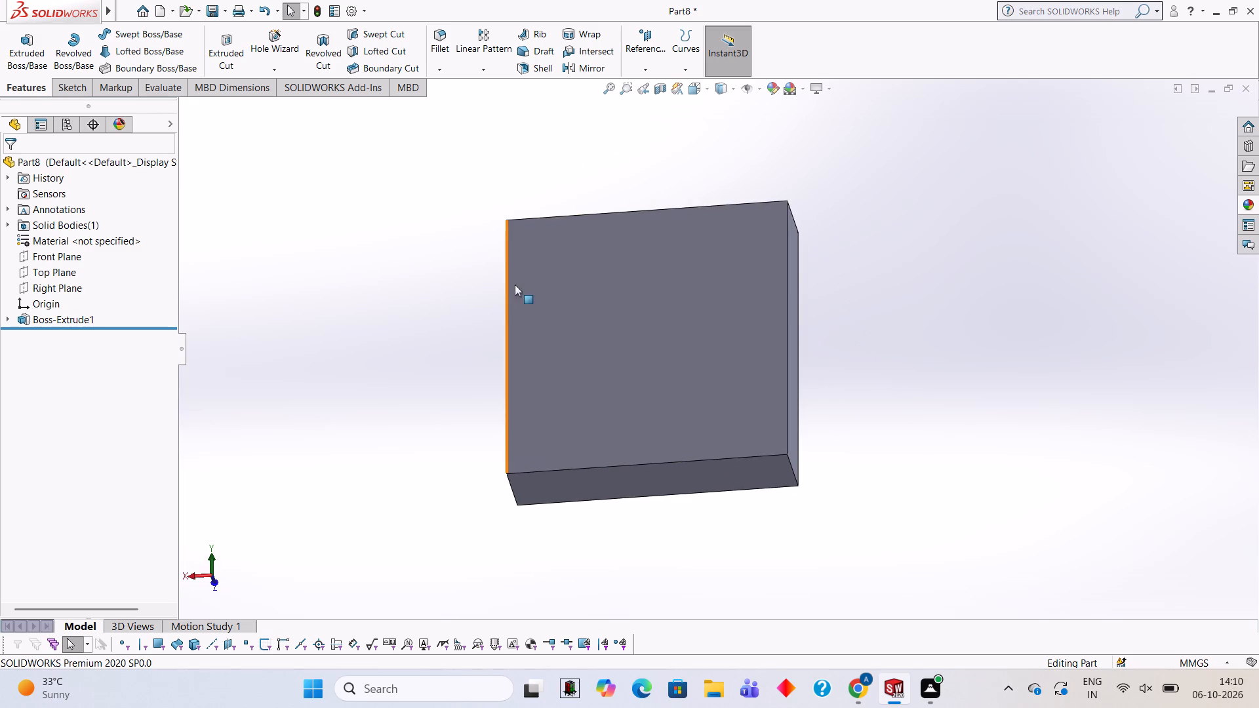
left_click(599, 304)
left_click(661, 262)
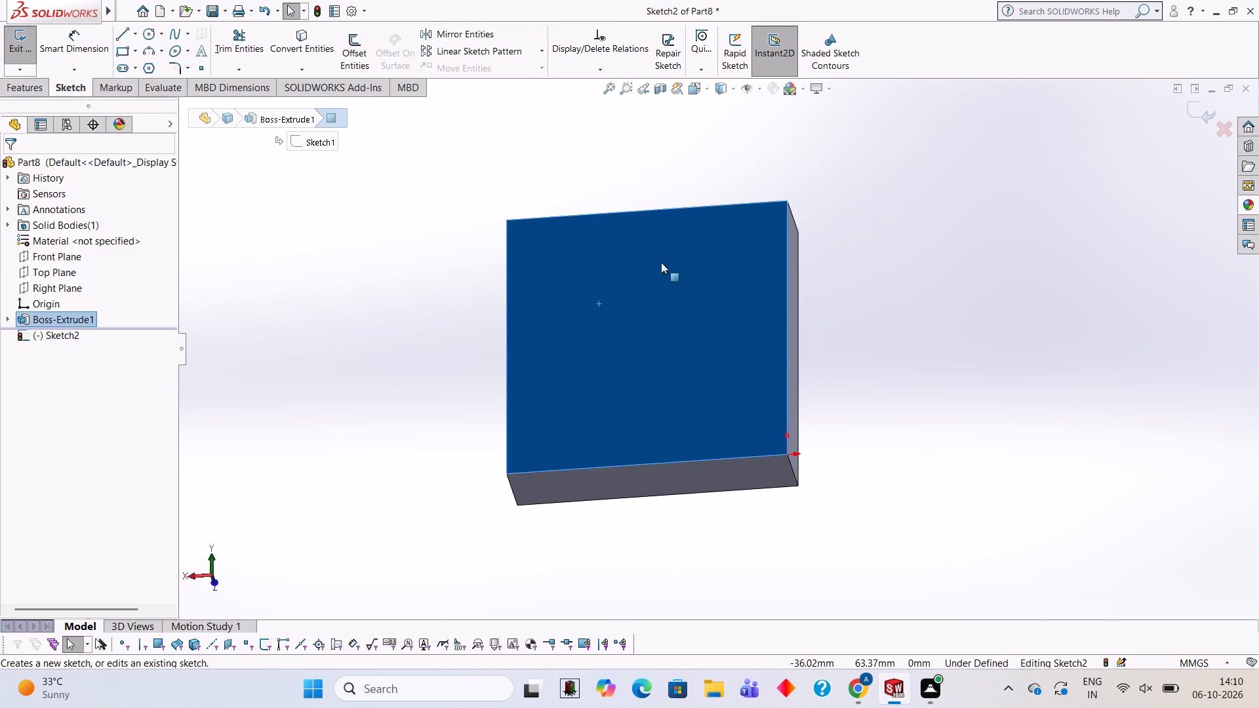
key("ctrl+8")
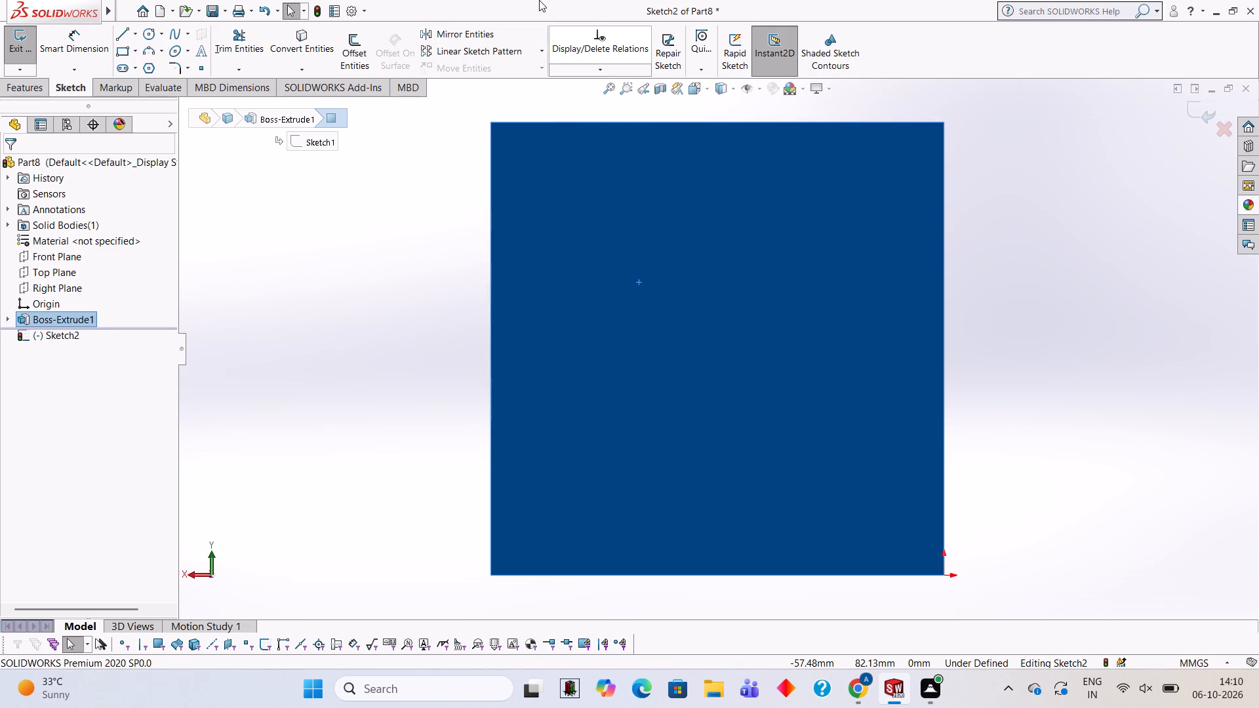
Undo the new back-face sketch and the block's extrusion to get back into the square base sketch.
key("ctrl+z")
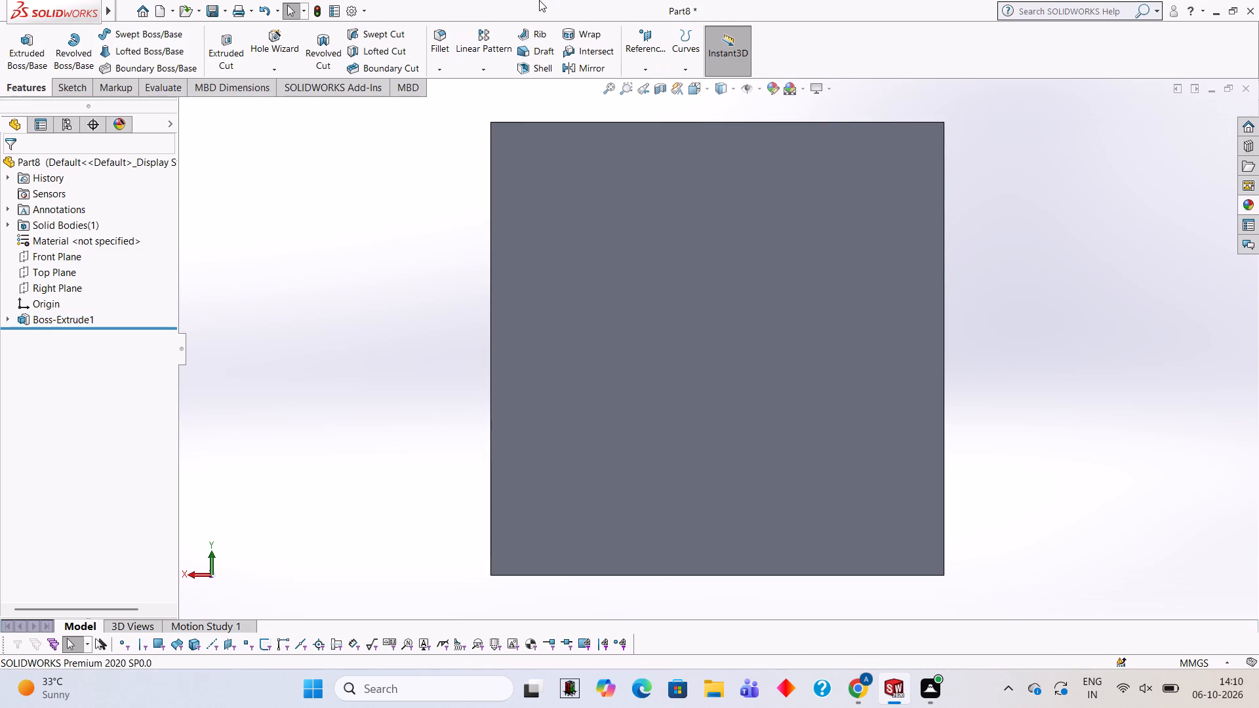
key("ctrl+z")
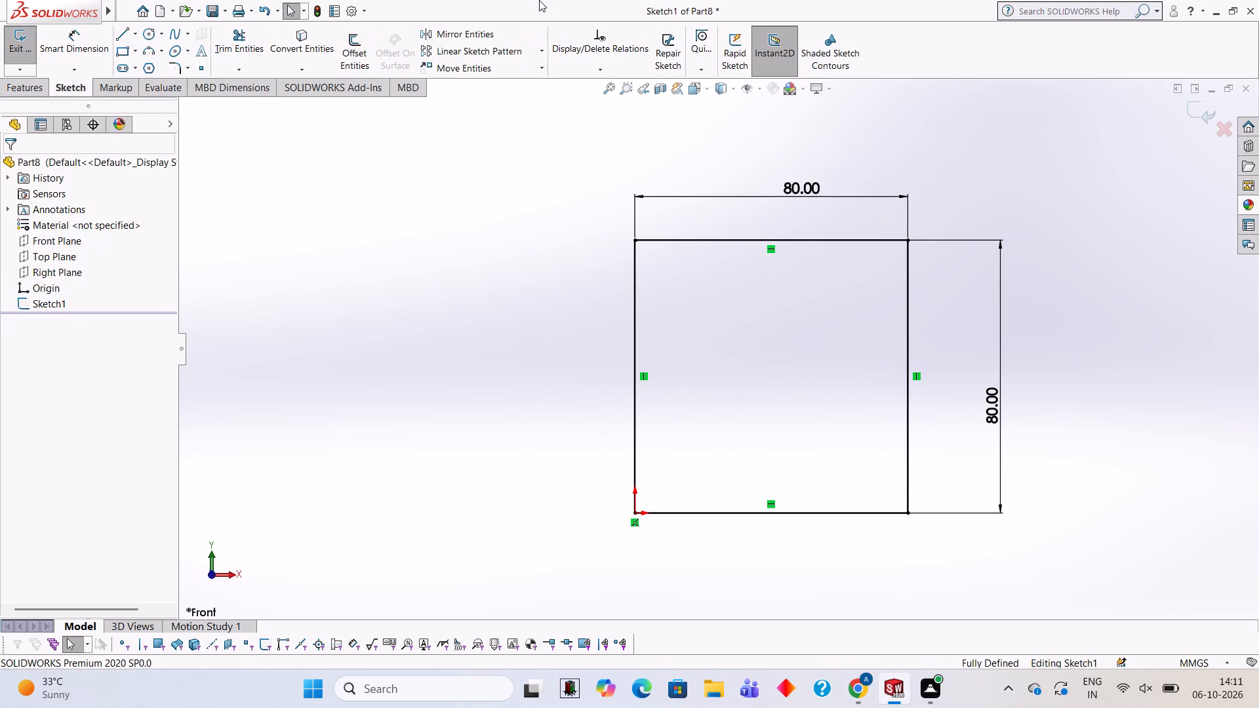
Undo the square's vertical 80 mm dimension and delete the remaining 80 mm dimension on its top edge.
key("ctrl+z")
key("ctrl+z")
key("ctrl+z")
key("ctrl+z")
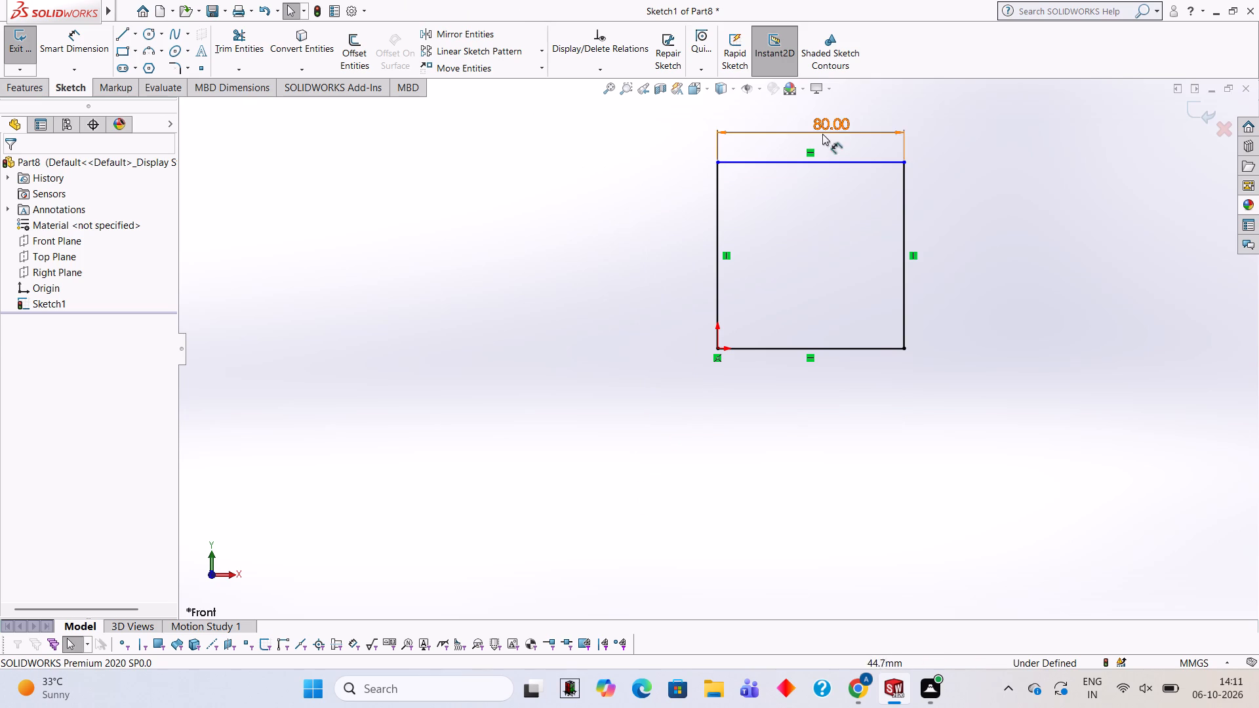
right_click(831, 123)
left_click(908, 305)
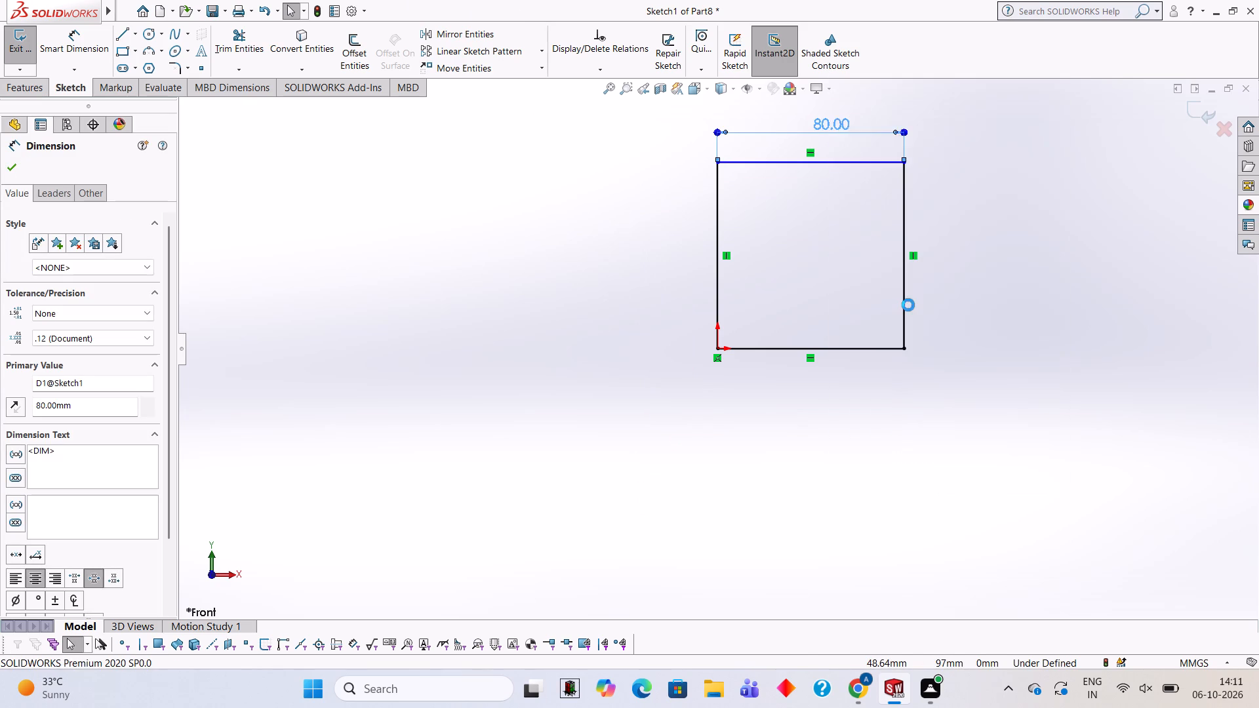
Dimension the square's top edge at 70 mm.
left_click(90, 60)
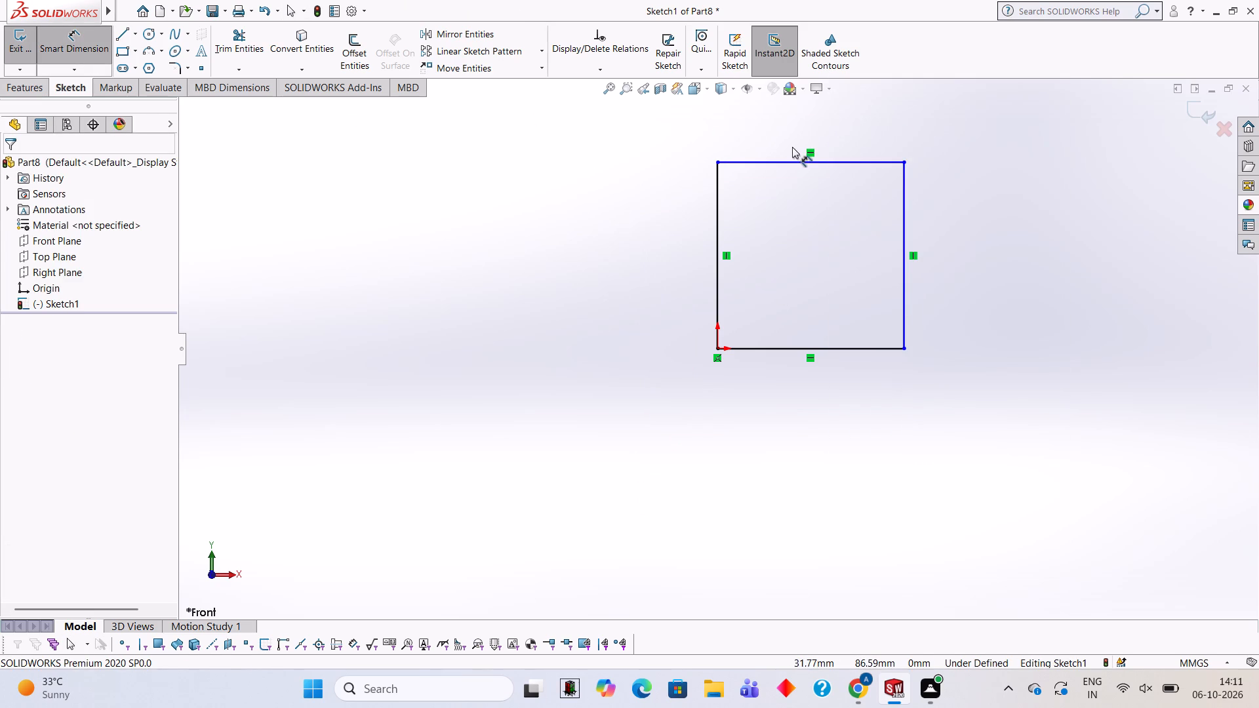
left_click(799, 159)
left_click(798, 119)
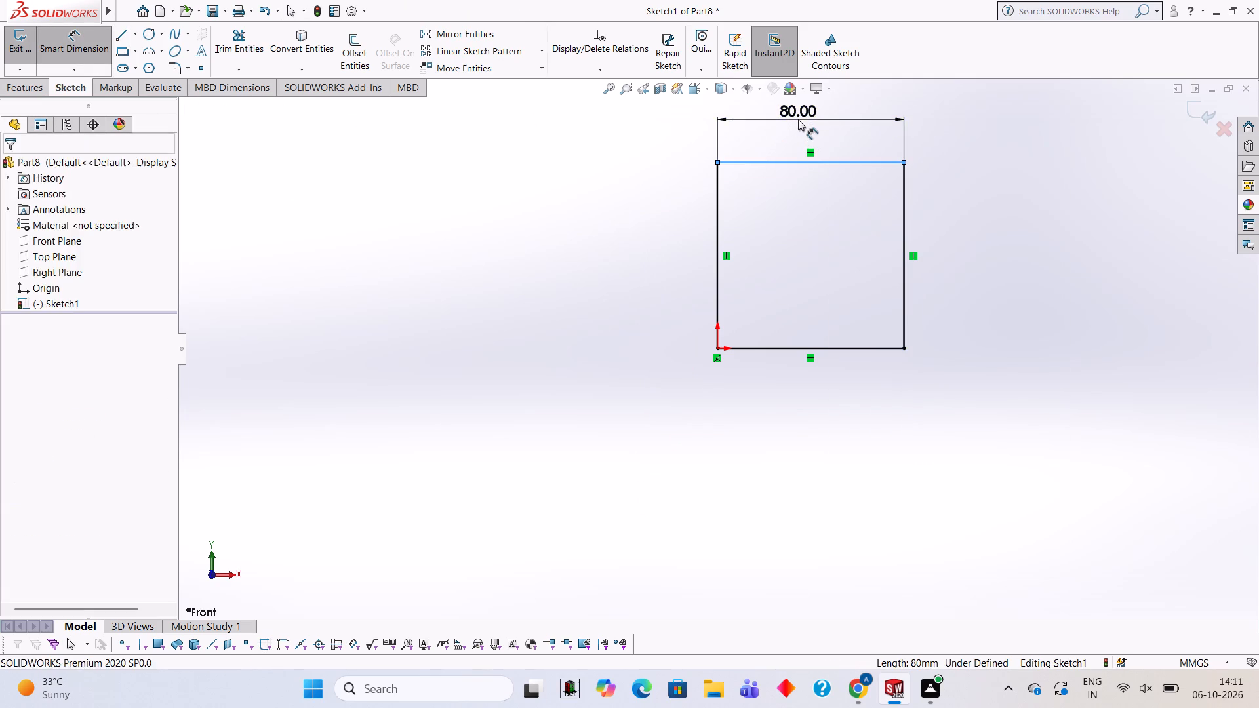
type("70")
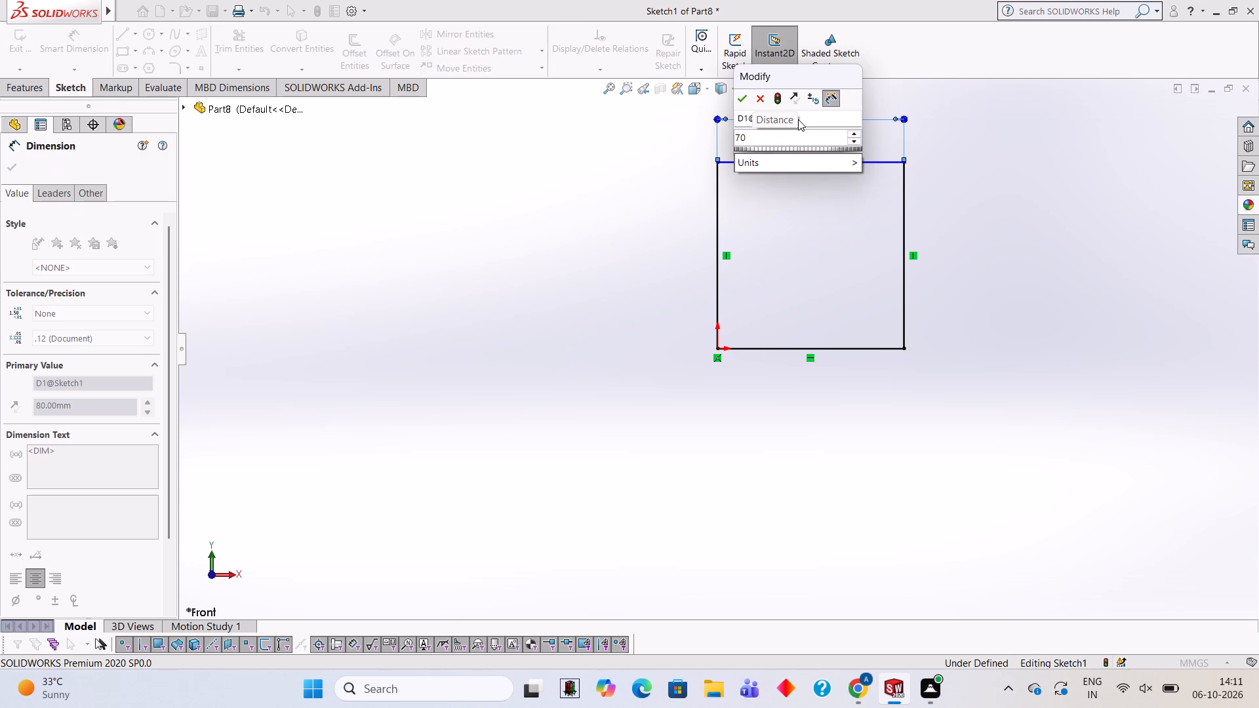
key("Return")
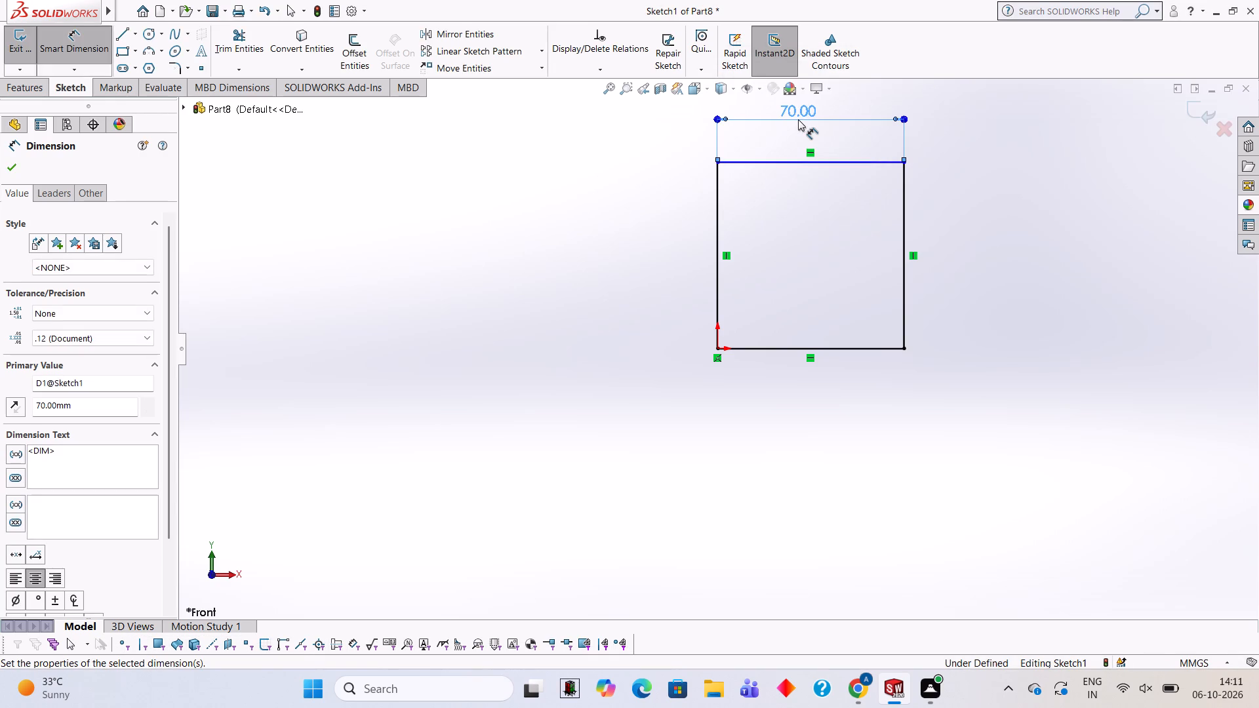
key("Escape")
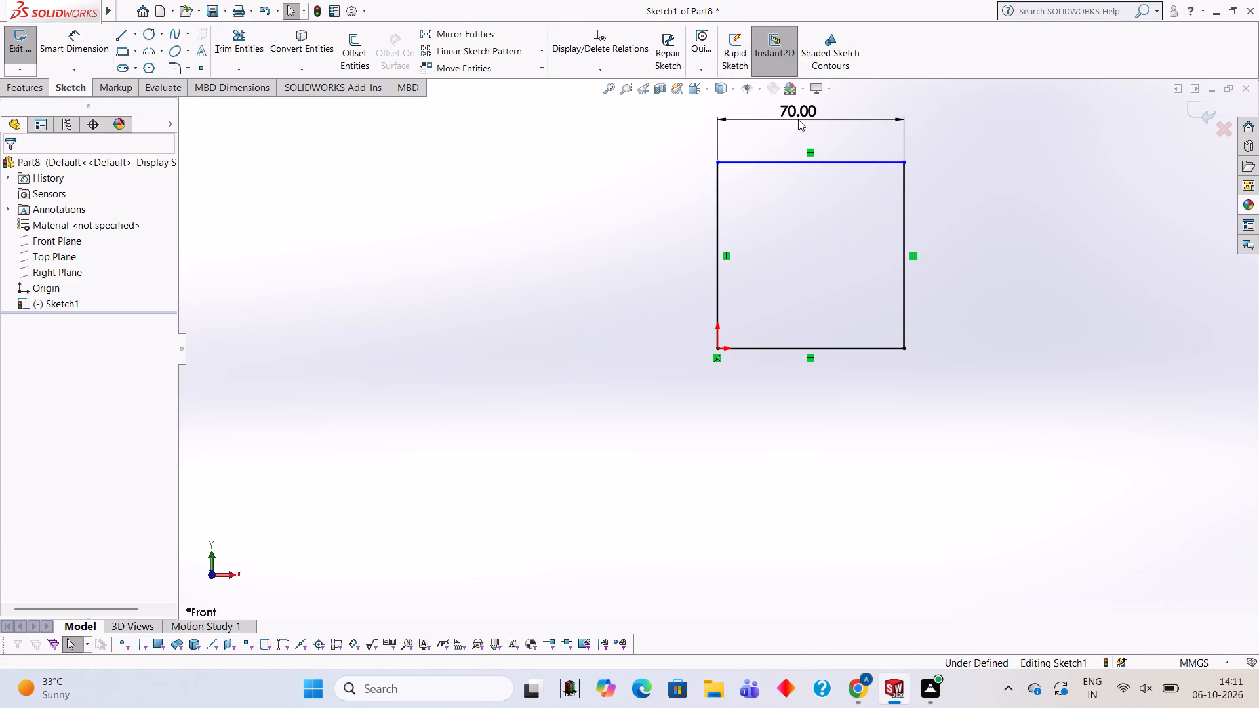
Add a driven dimension to the sketch's bottom edge.
left_click(89, 52)
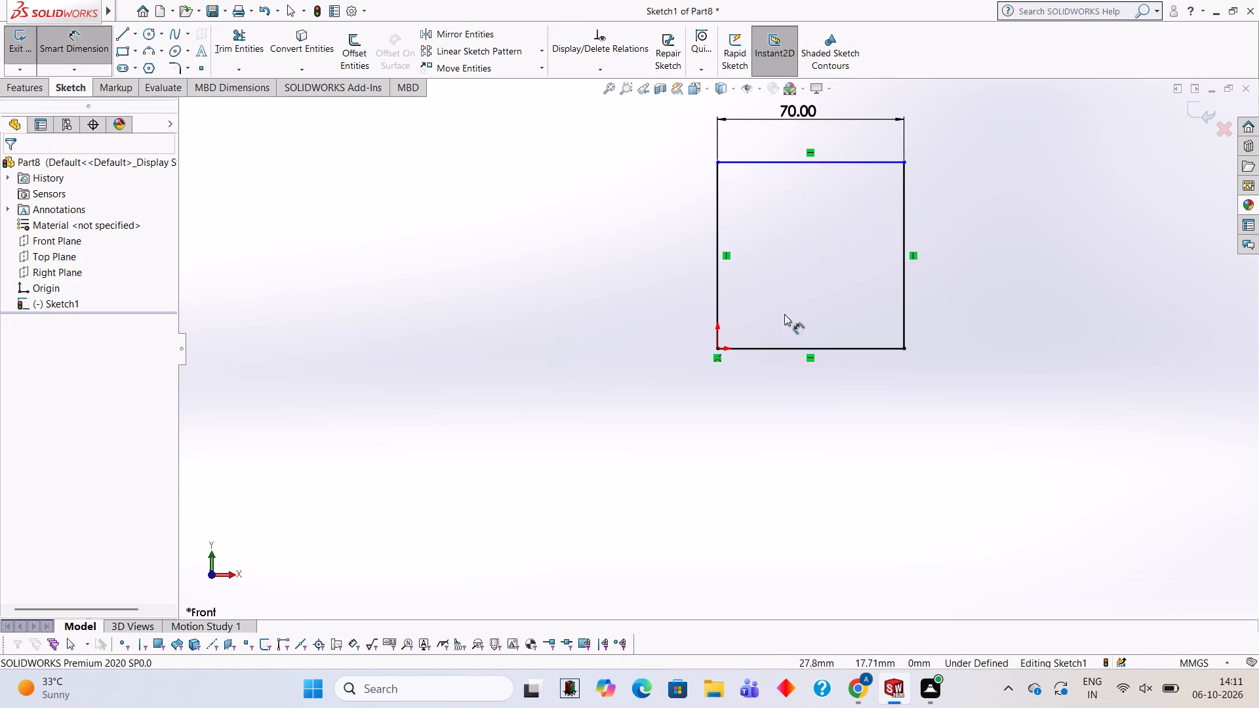
left_click(778, 352)
left_click(776, 412)
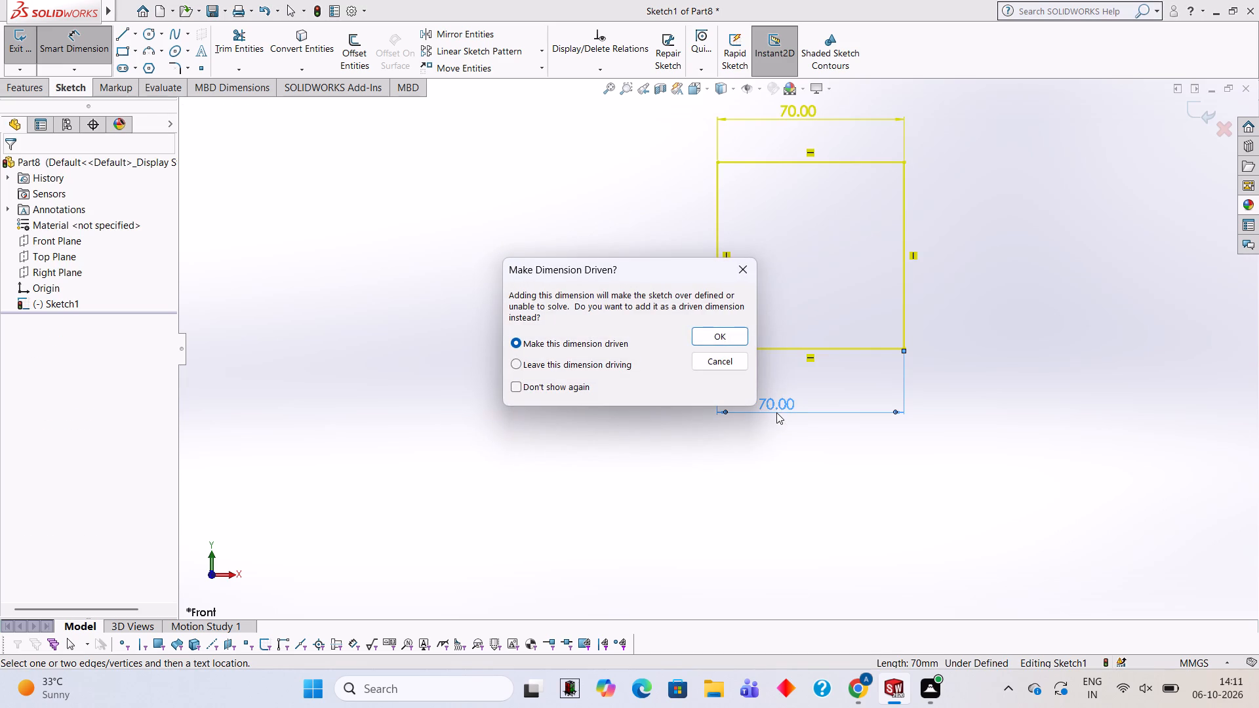
left_click(734, 337)
key("Escape")
Add a 70 mm driving dimension to the vertical edge farthest from the origin.
scroll(963, 203, "up", 1)
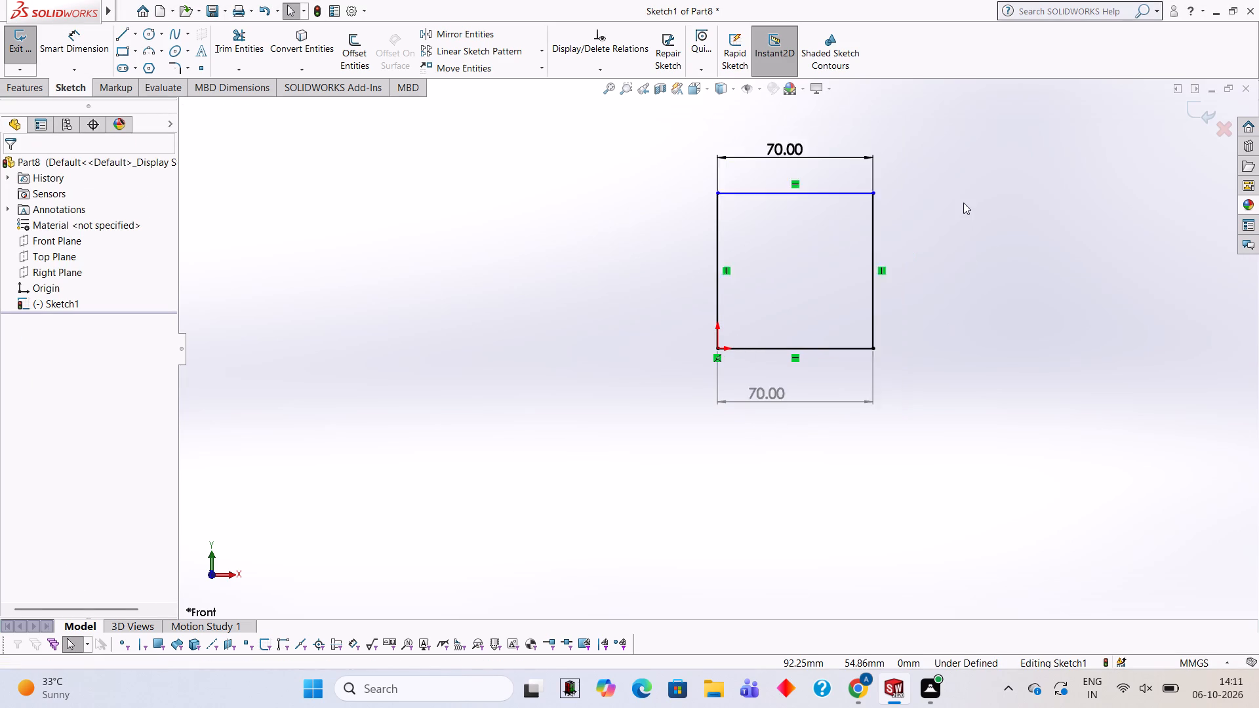
scroll(963, 203, "up", 1)
scroll(963, 203, "down", 1)
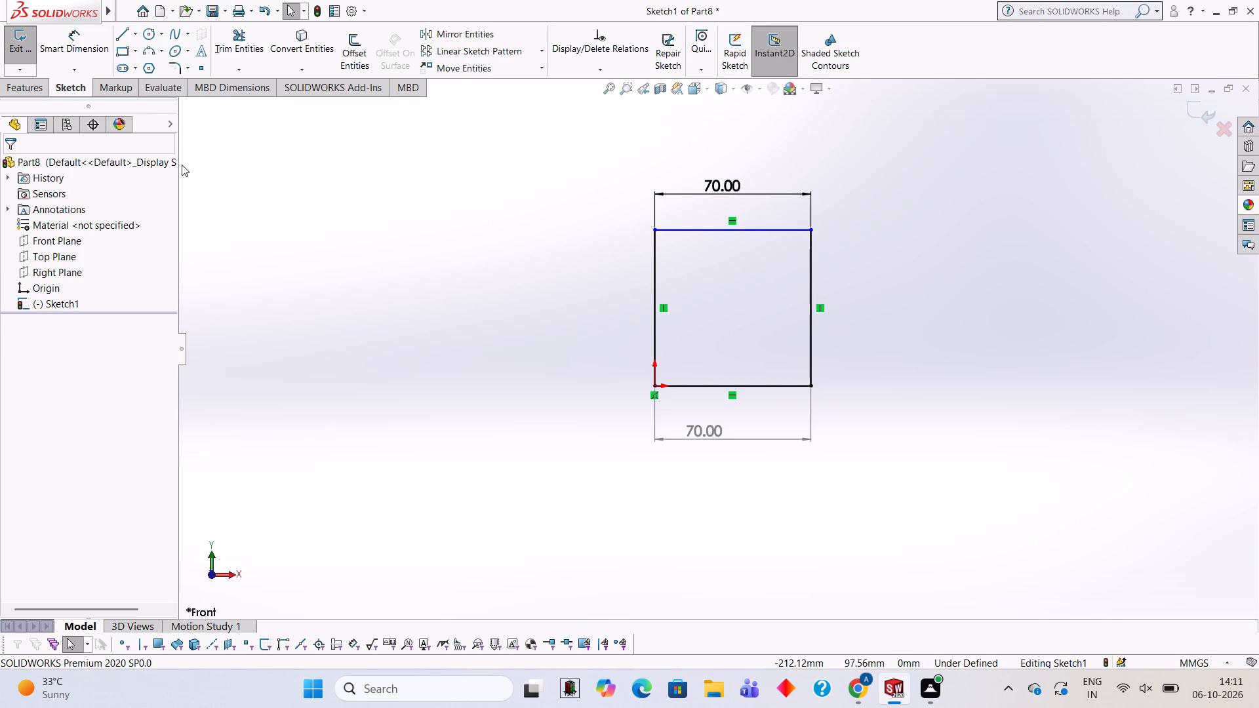
left_click(99, 45)
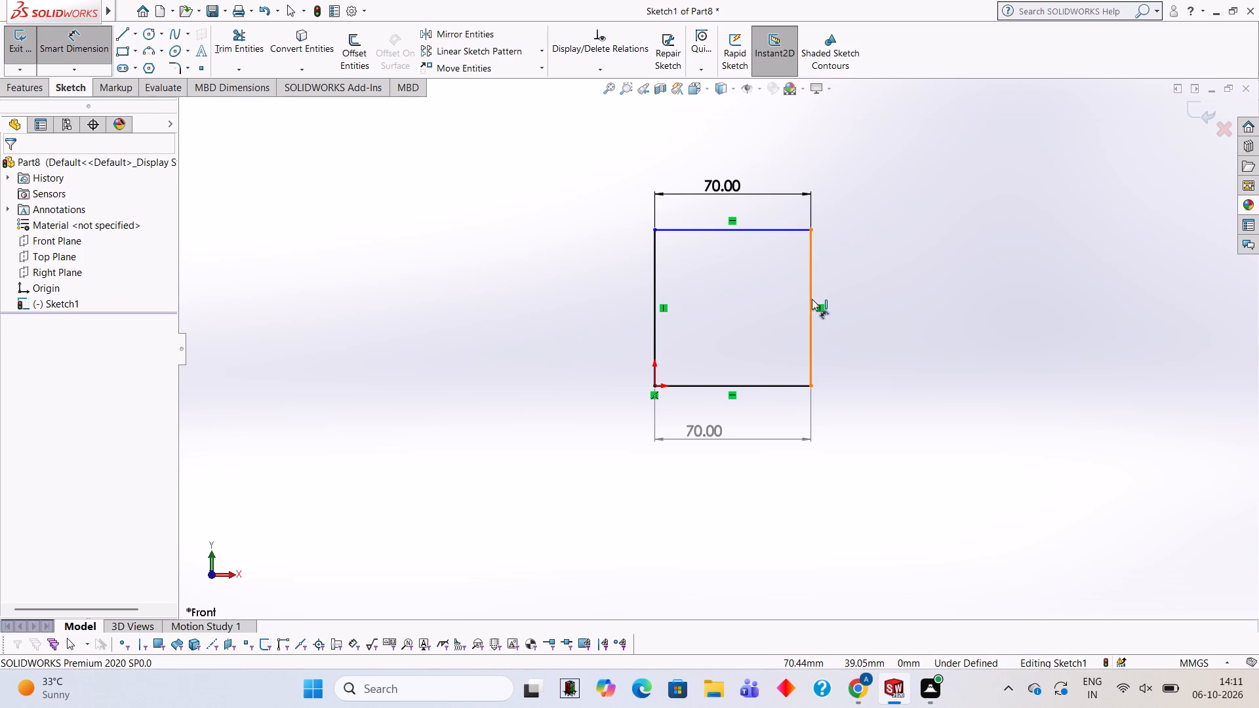
left_click(812, 299)
left_click(871, 300)
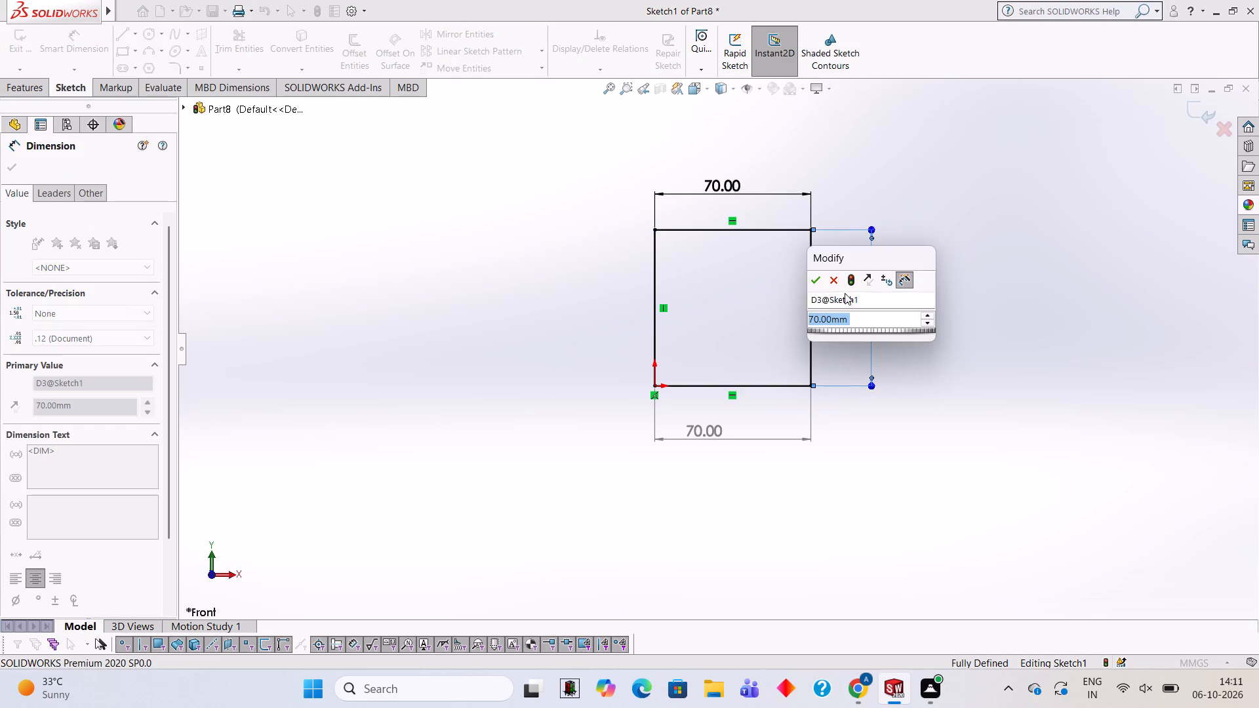
left_click(815, 283)
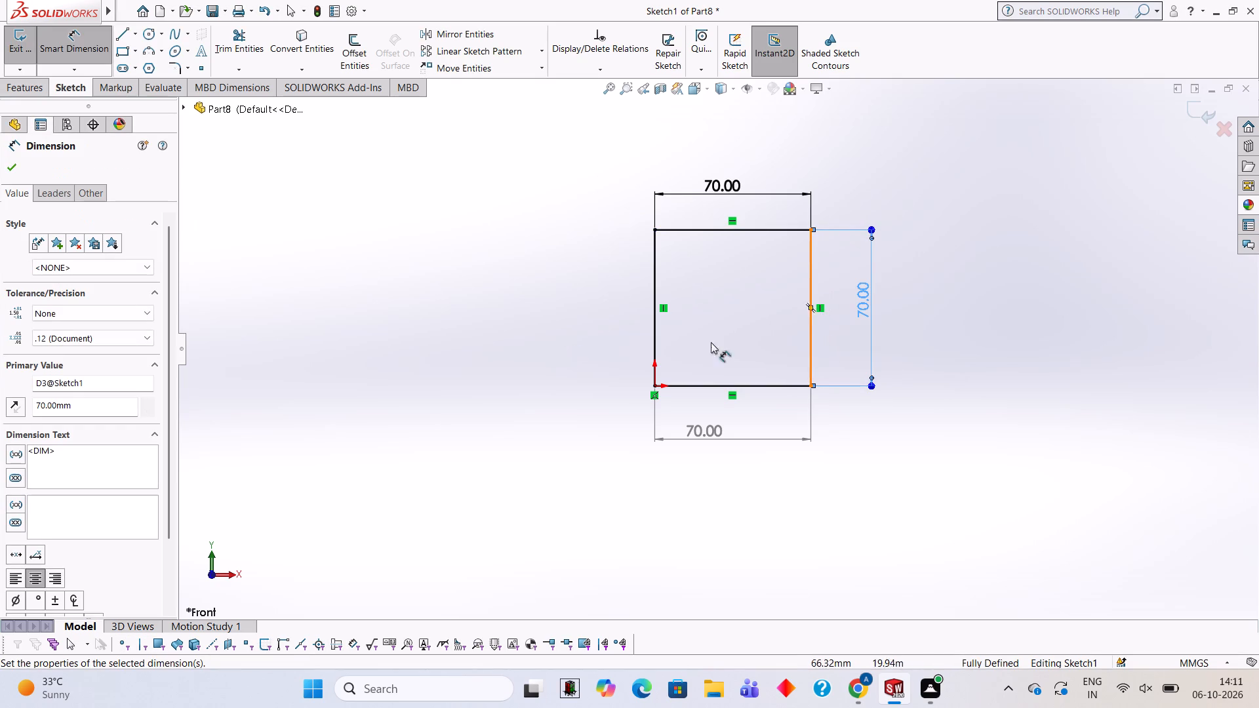
Extrude the 70 mm square sketch as a blind boss to a depth of 20 mm.
left_click(21, 94)
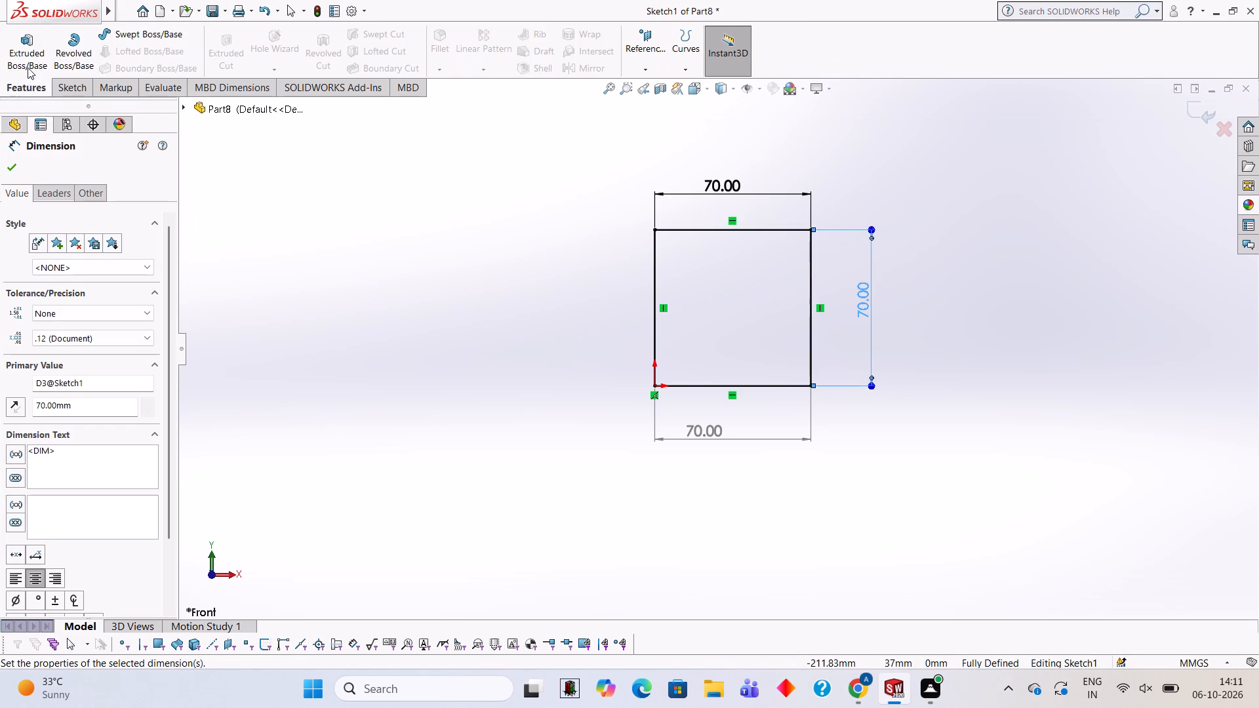
left_click(29, 62)
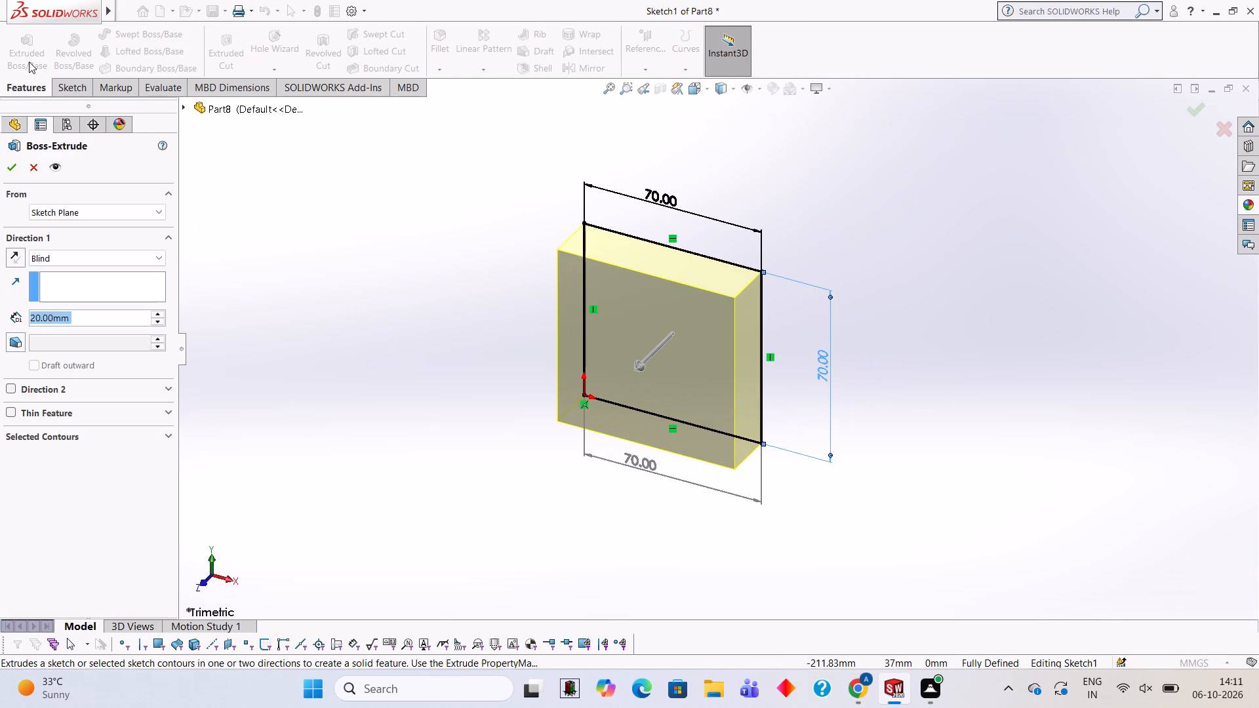
left_click(5, 168)
left_click(403, 294)
Start a new sketch on the block's narrow bottom face and view that face straight on.
middle_click_drag(542, 399, 590, 353)
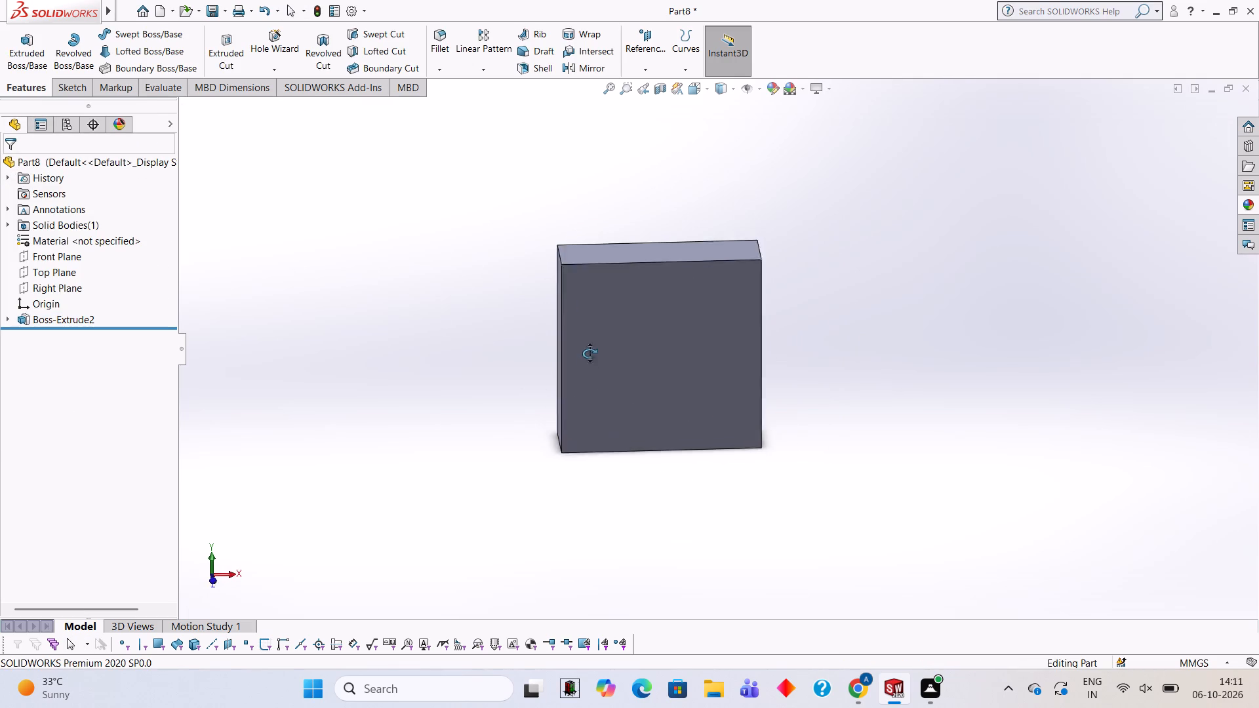
middle_click_drag(590, 353, 582, 297)
middle_click_drag(671, 399, 687, 236)
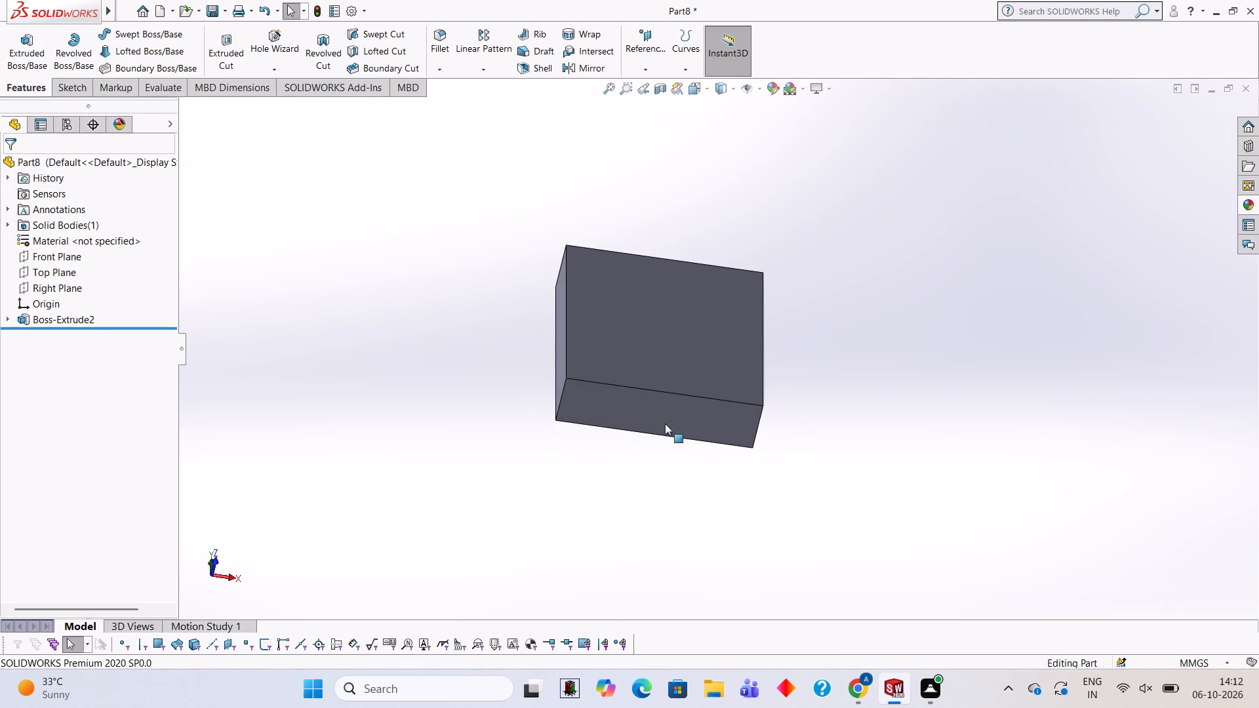
left_click(657, 417)
left_click(711, 380)
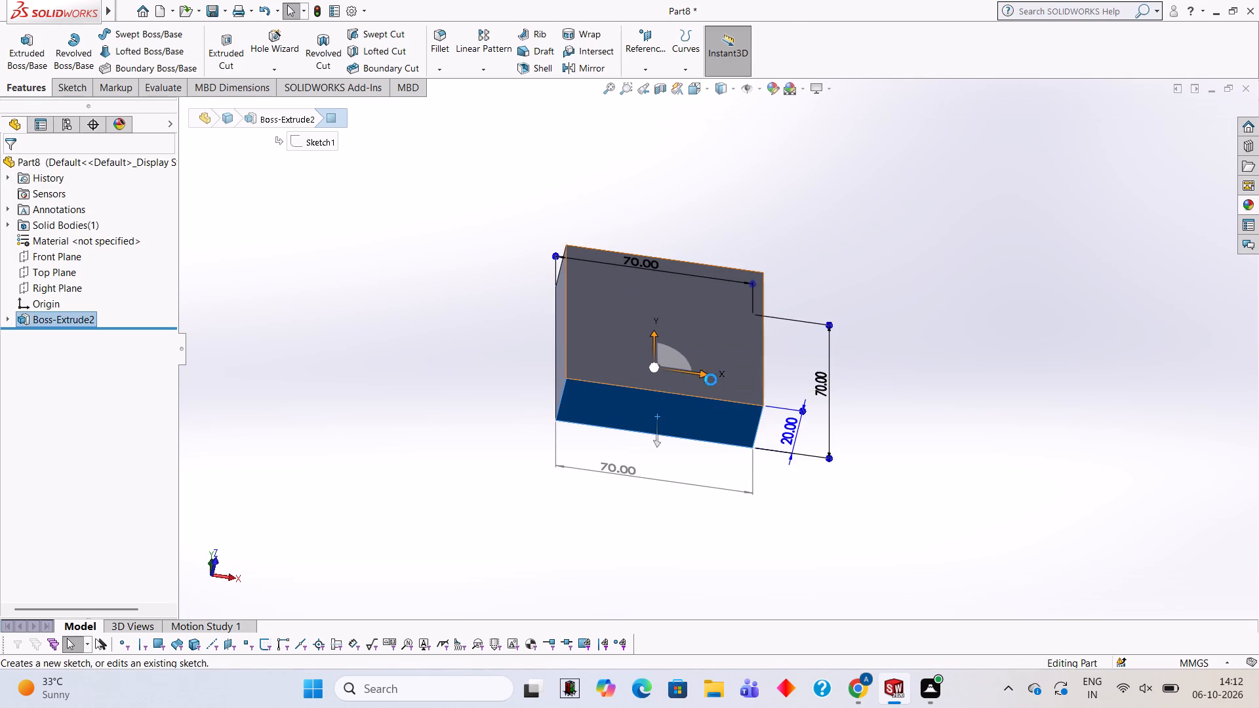
key("ctrl+8")
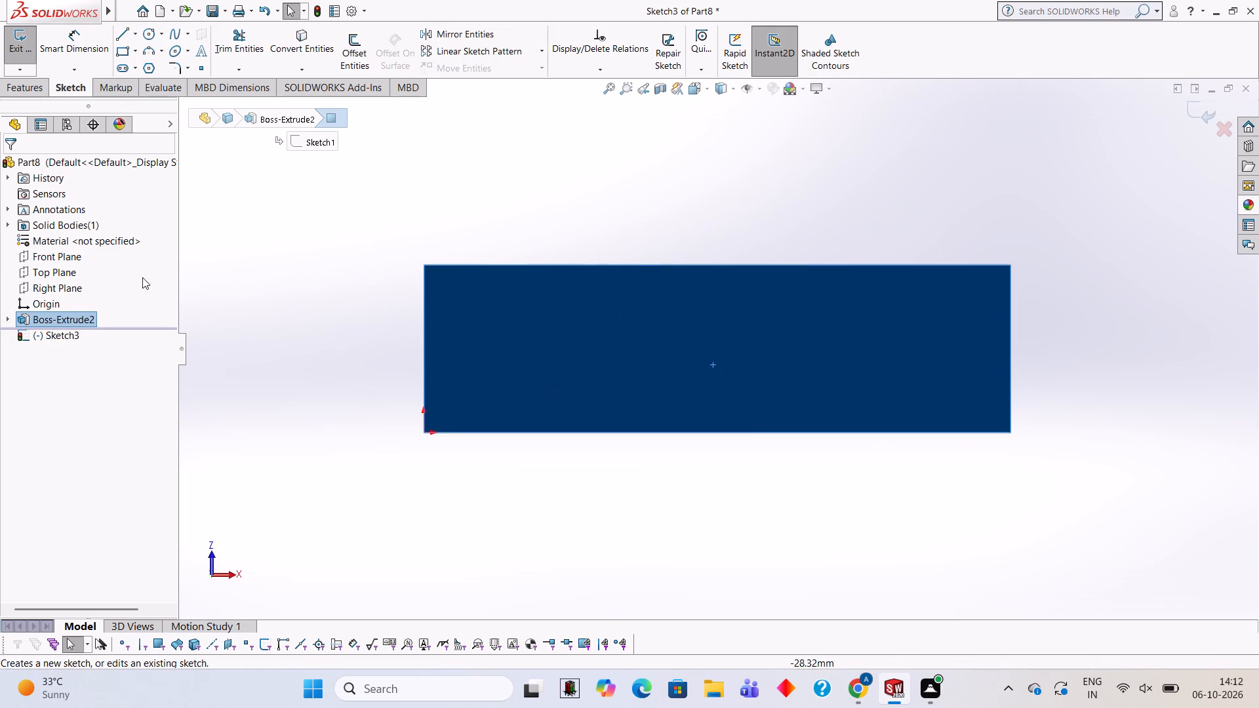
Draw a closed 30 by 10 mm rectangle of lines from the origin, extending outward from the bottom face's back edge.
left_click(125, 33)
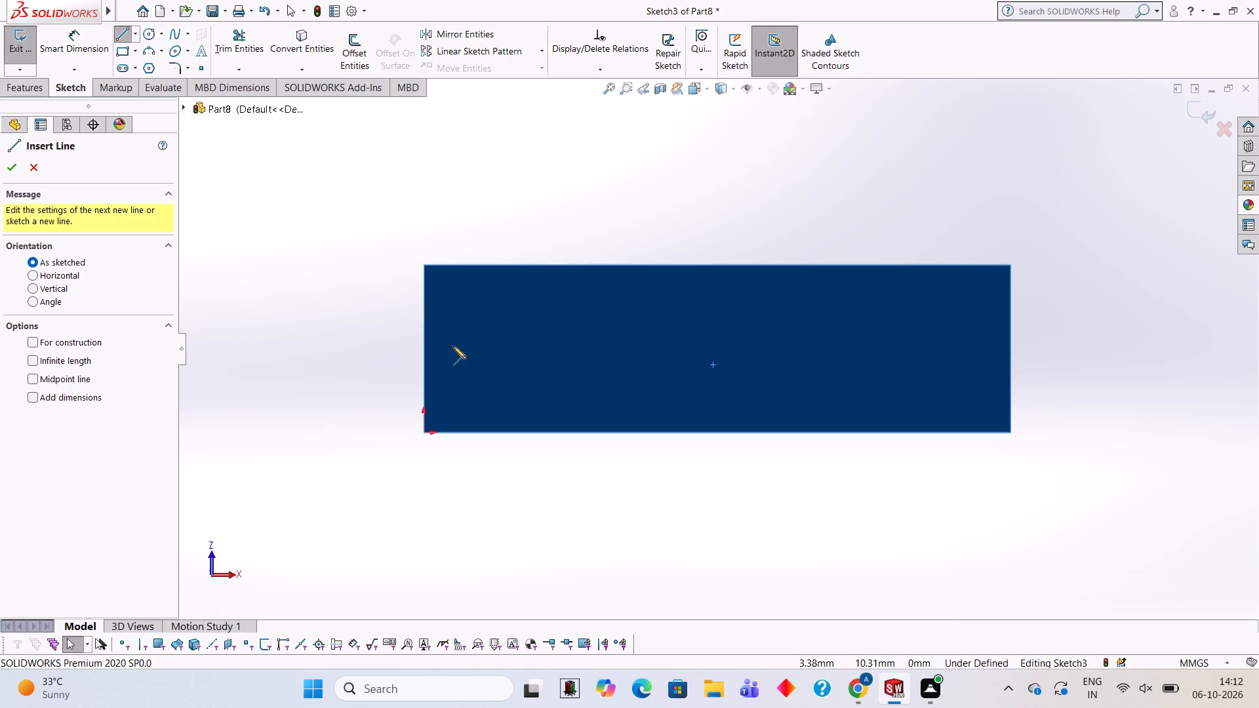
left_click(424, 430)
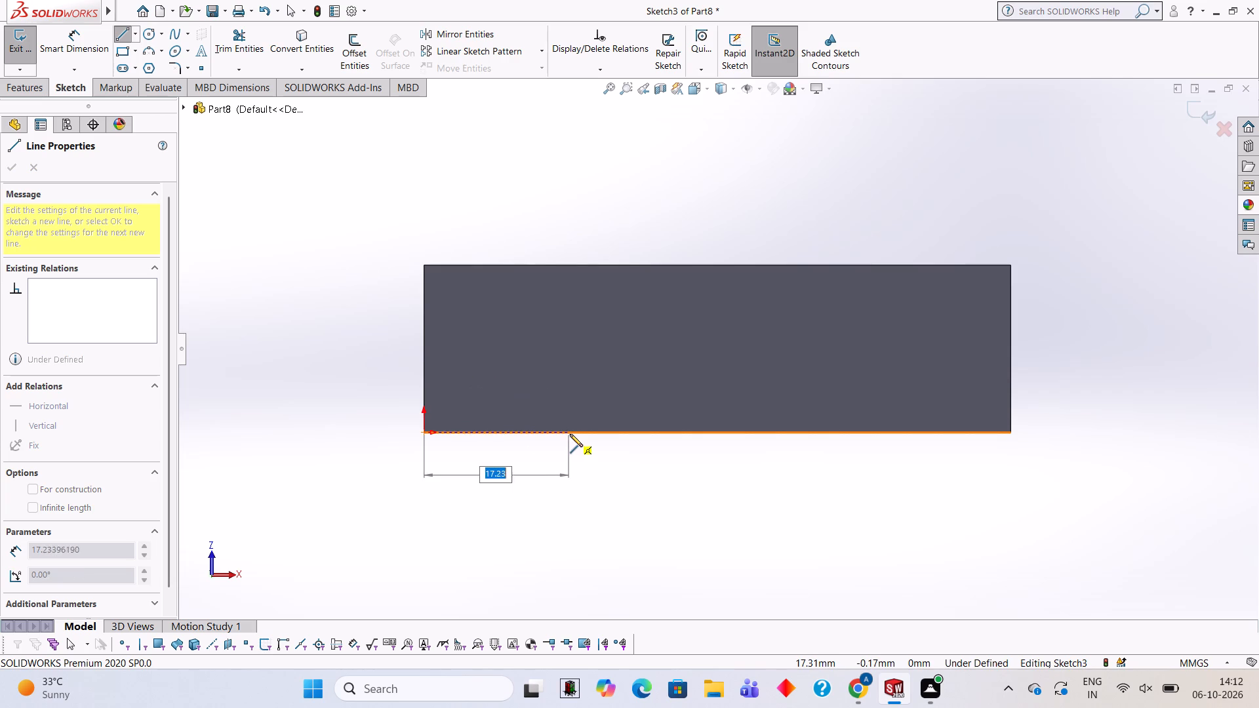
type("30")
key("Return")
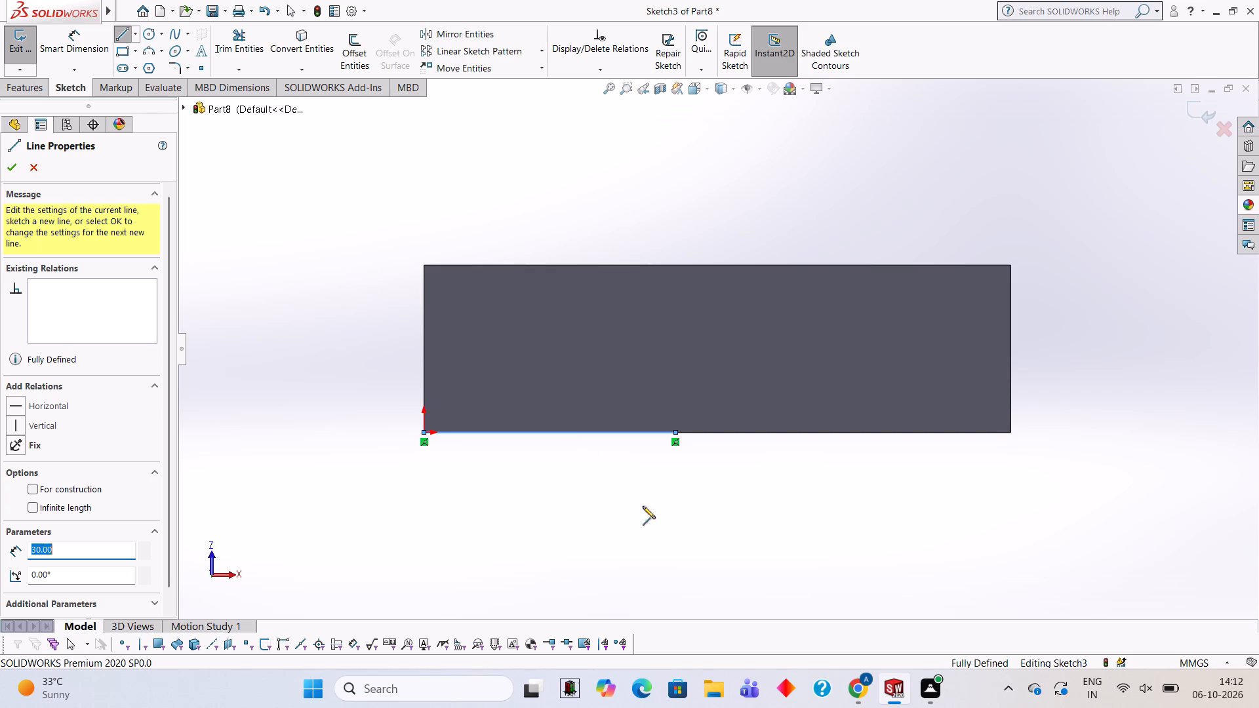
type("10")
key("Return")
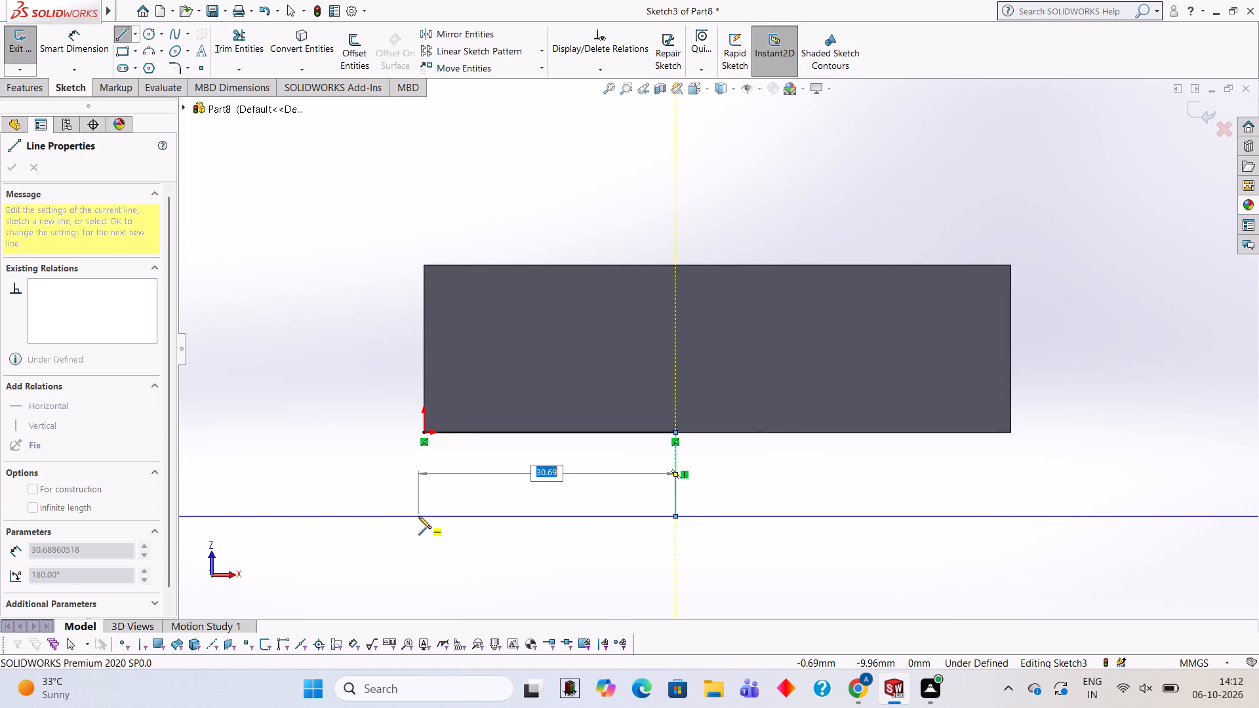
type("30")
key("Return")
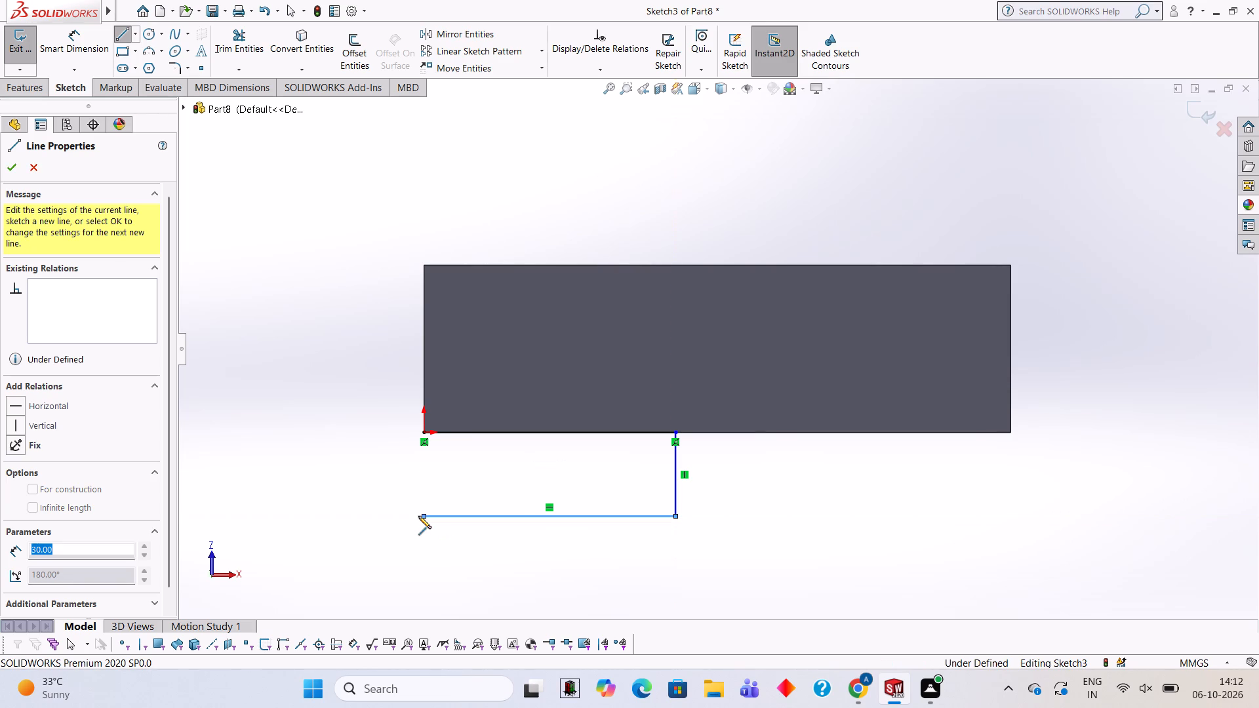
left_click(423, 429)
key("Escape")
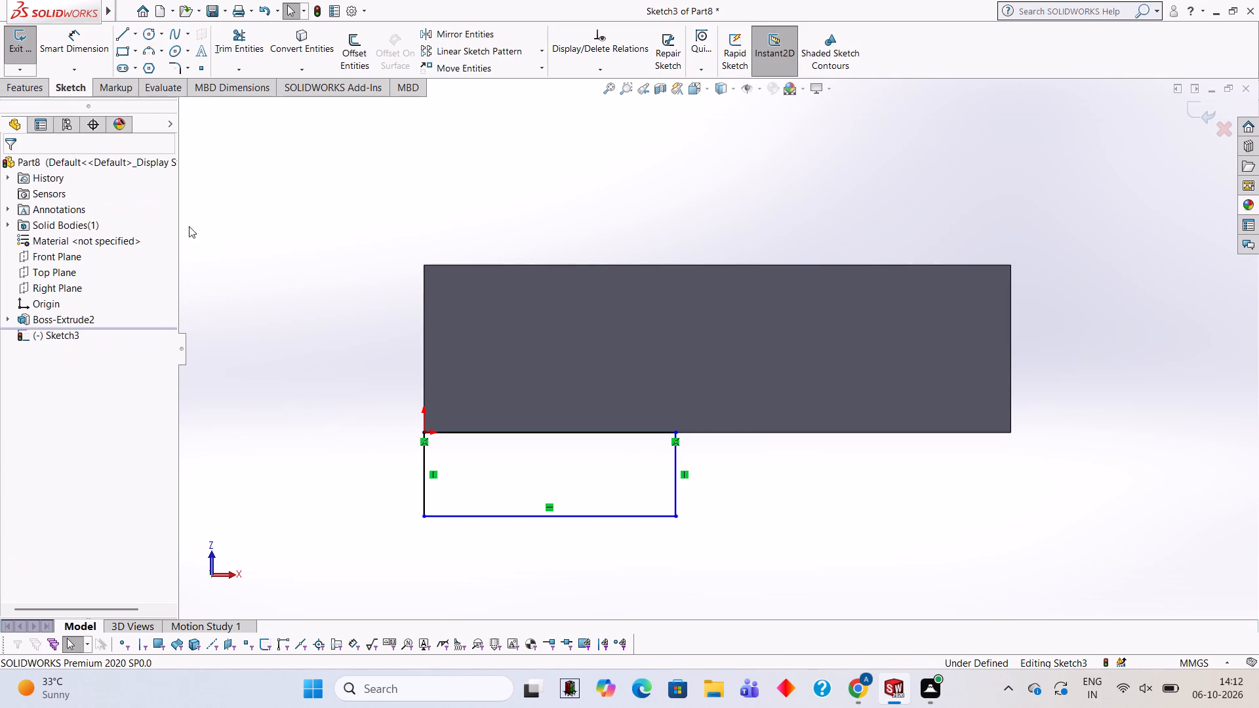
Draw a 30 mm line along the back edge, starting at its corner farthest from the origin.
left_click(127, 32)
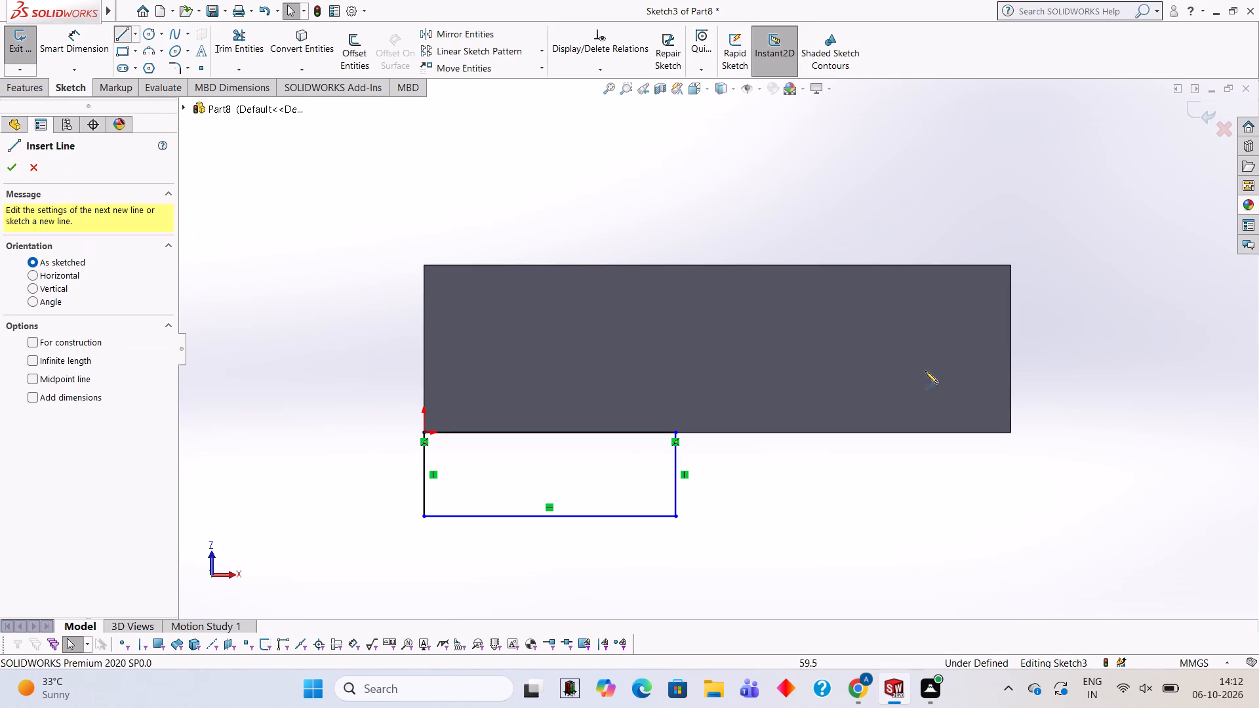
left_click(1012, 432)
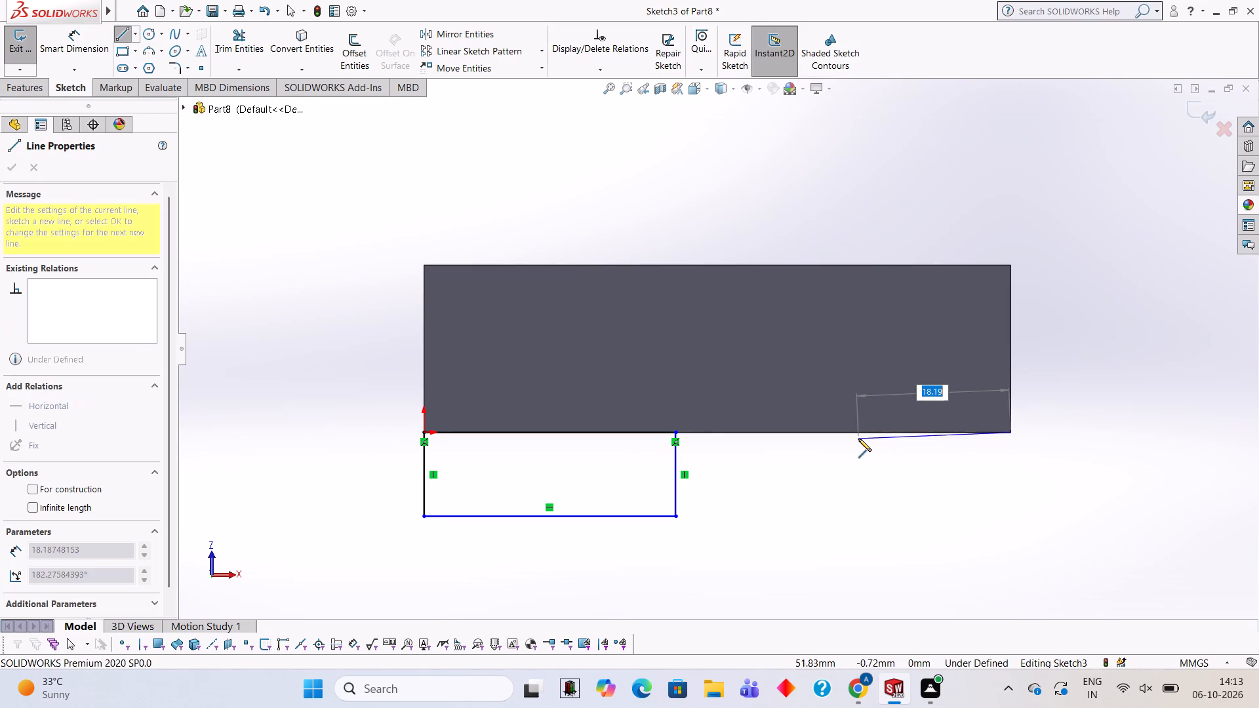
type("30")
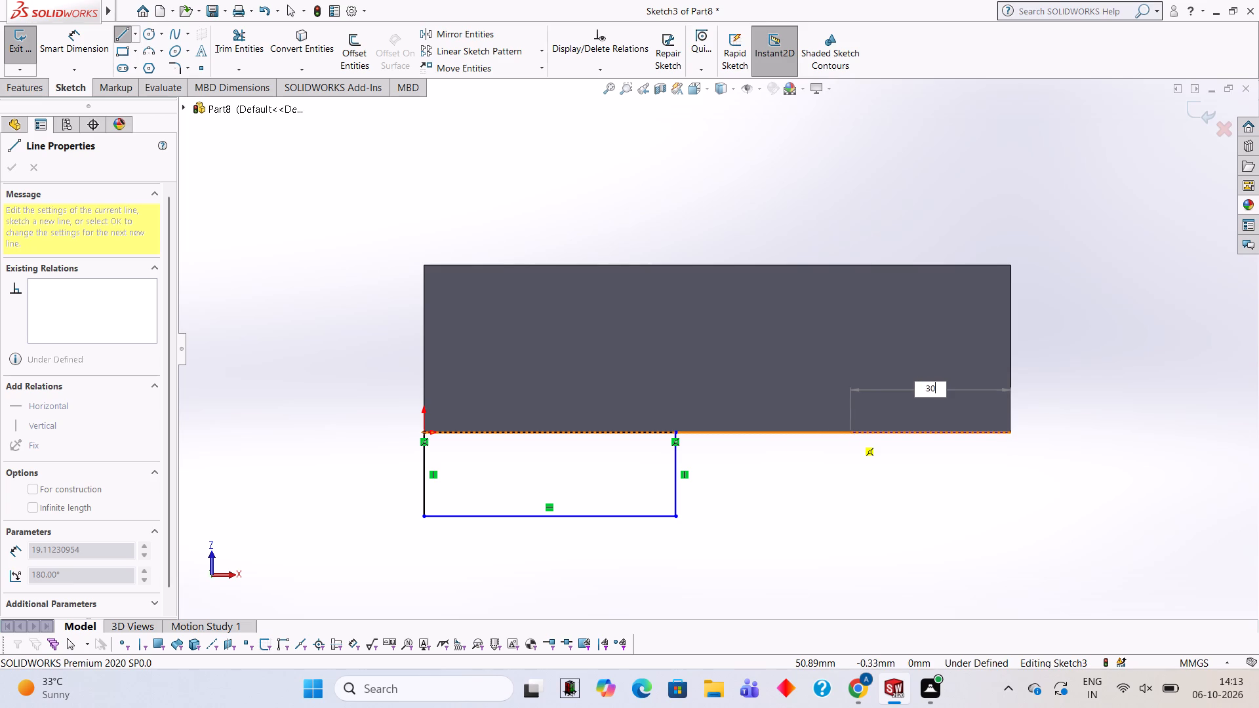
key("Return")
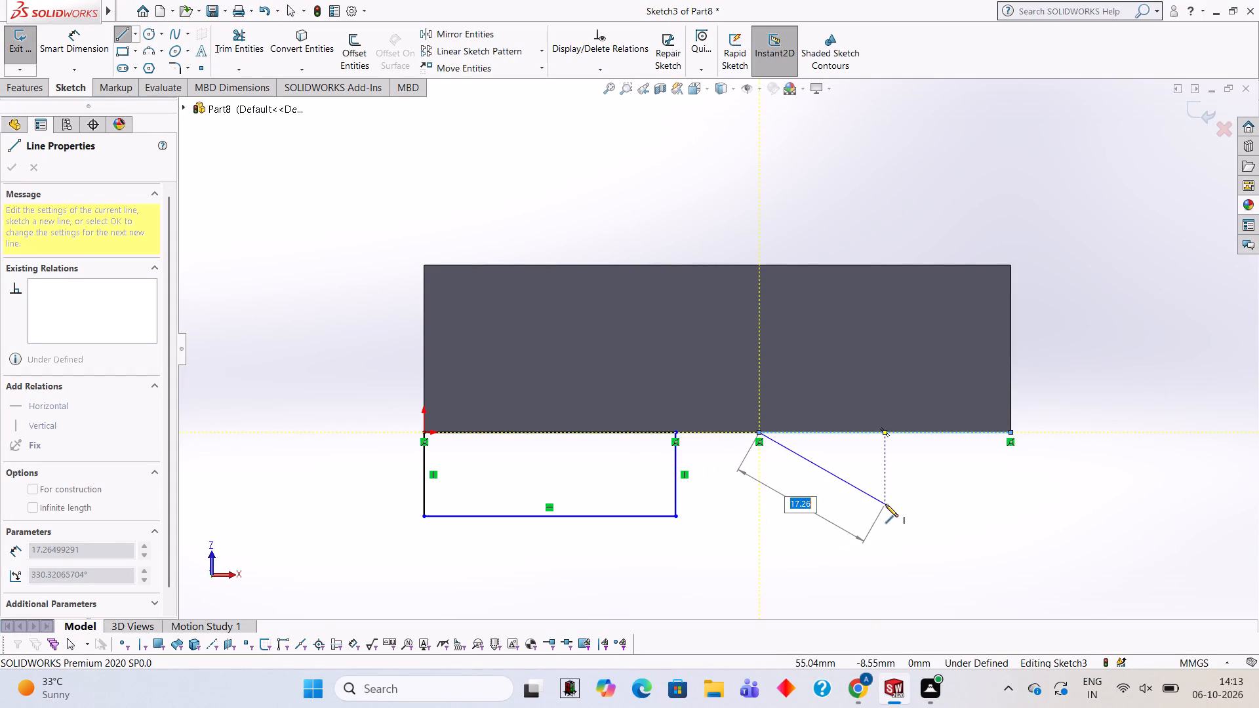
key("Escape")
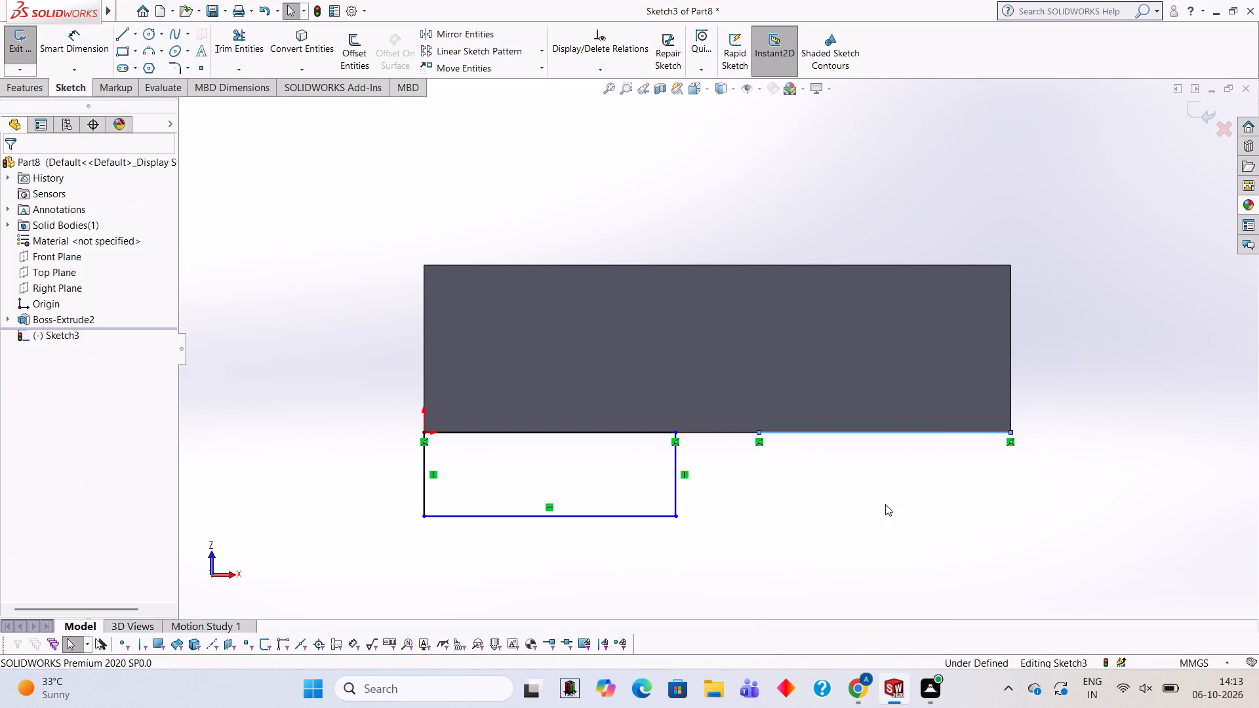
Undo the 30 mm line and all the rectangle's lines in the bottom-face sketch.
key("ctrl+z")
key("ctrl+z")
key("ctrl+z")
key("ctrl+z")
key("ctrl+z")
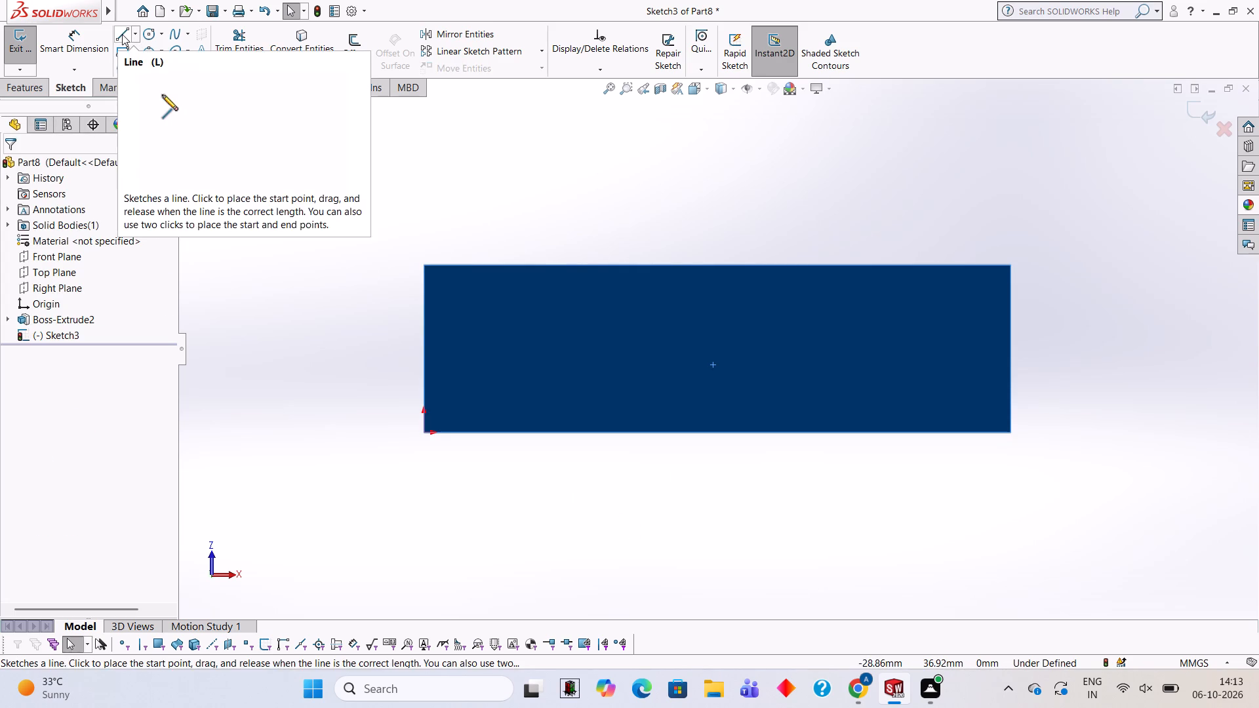
Draw a closed 15 by 10 mm rectangle of lines from the origin, extending outward from the bottom face's back edge.
left_click(122, 34)
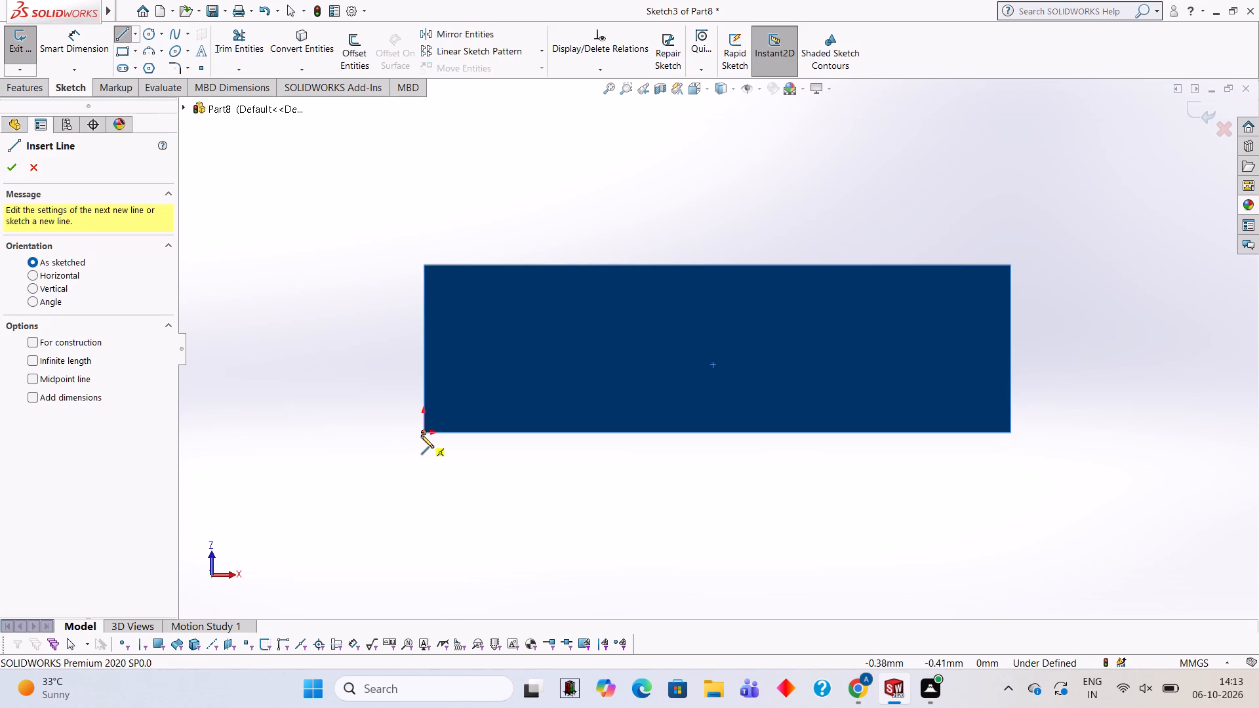
left_click(422, 435)
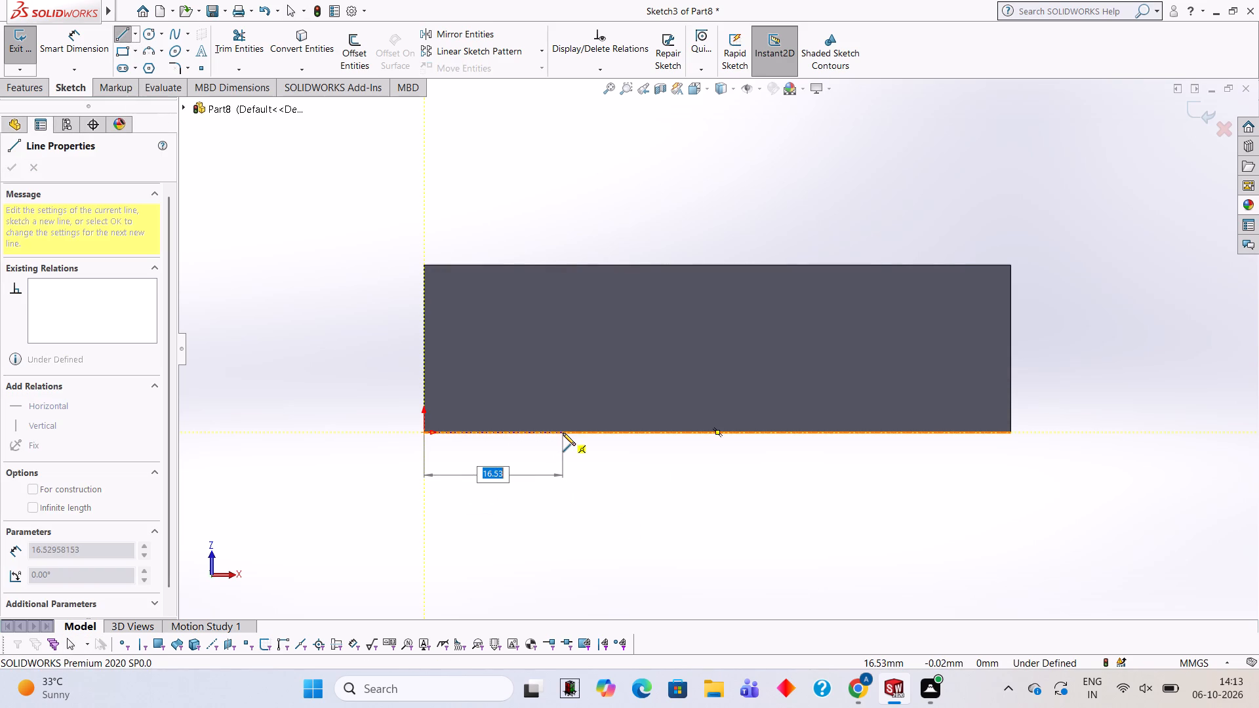
type("15")
key("Return")
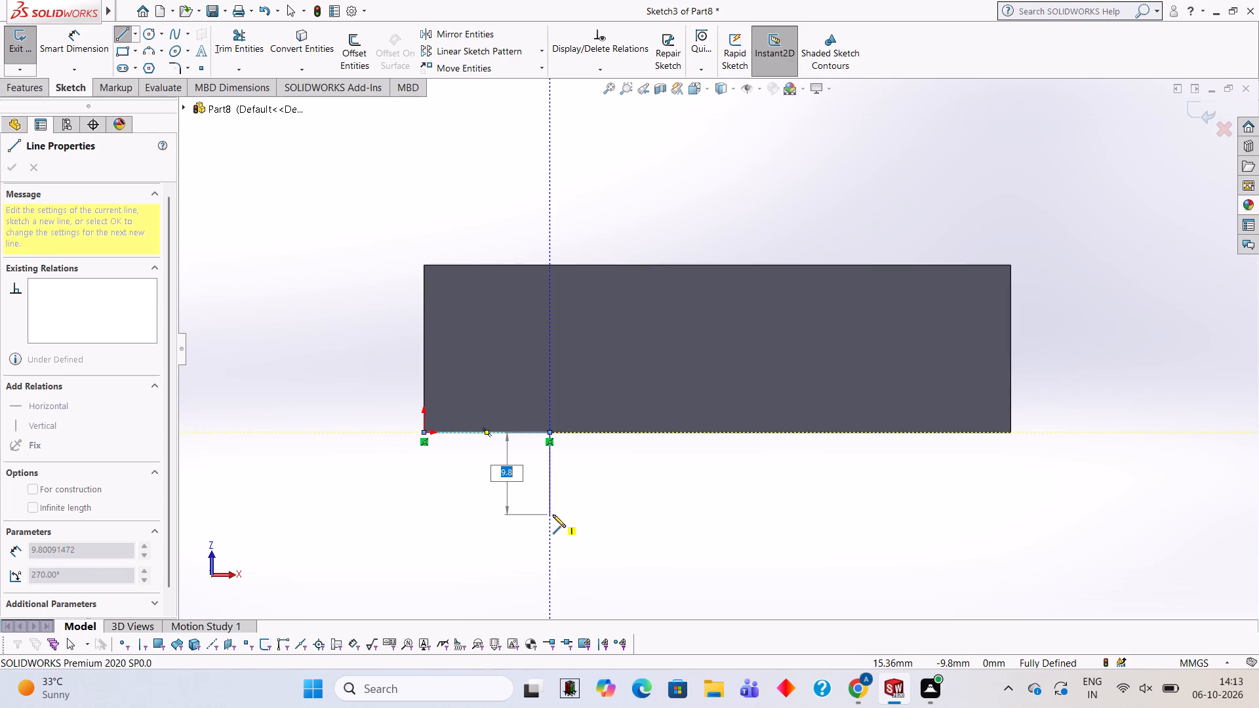
type("10")
key("Return")
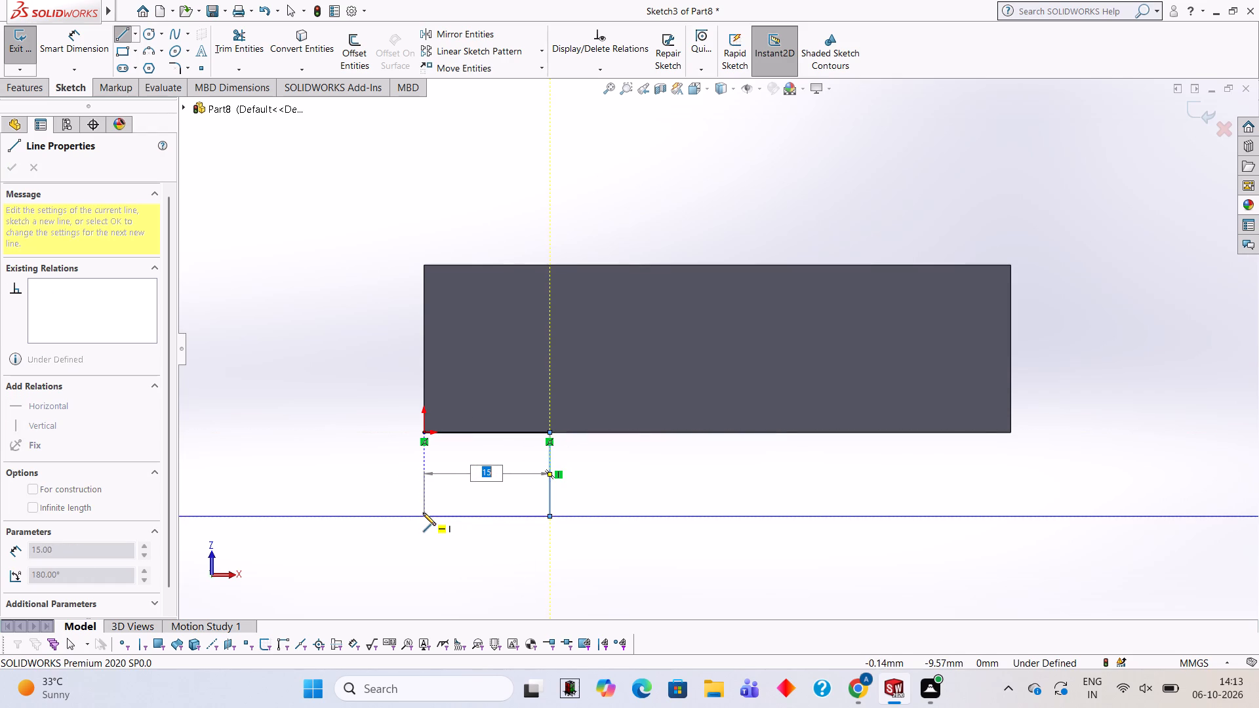
left_click(423, 513)
left_click(424, 430)
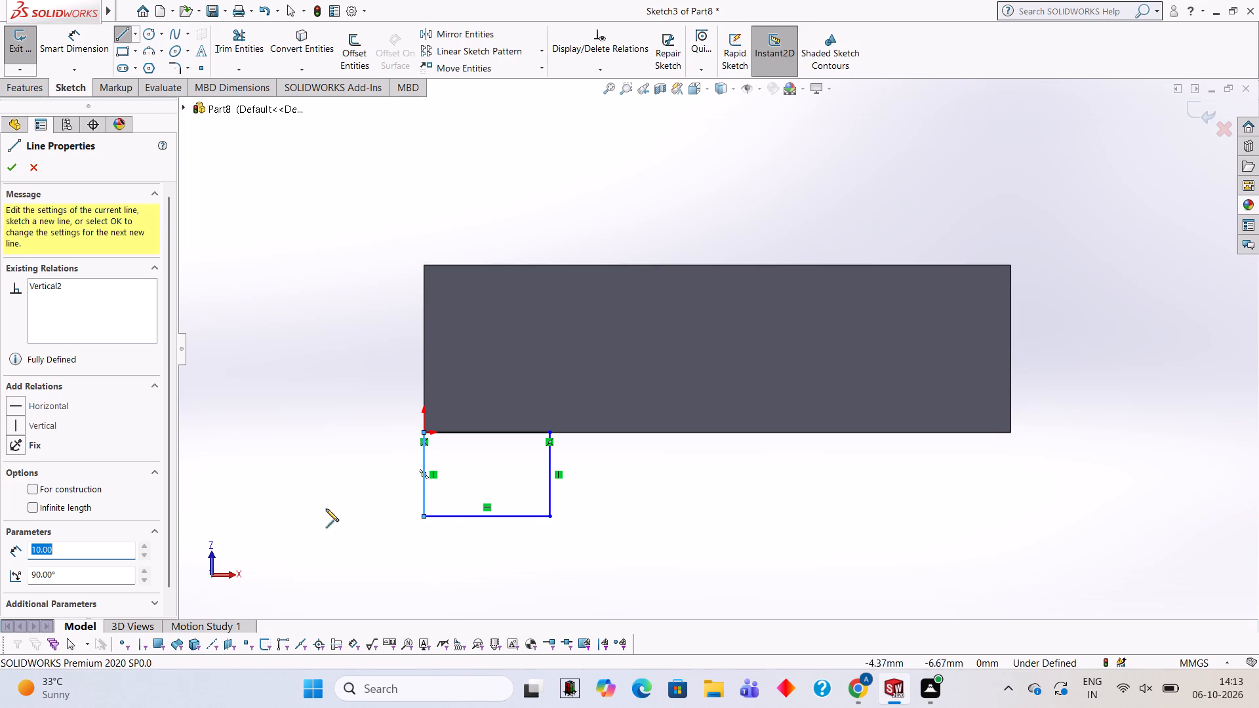
key("Escape")
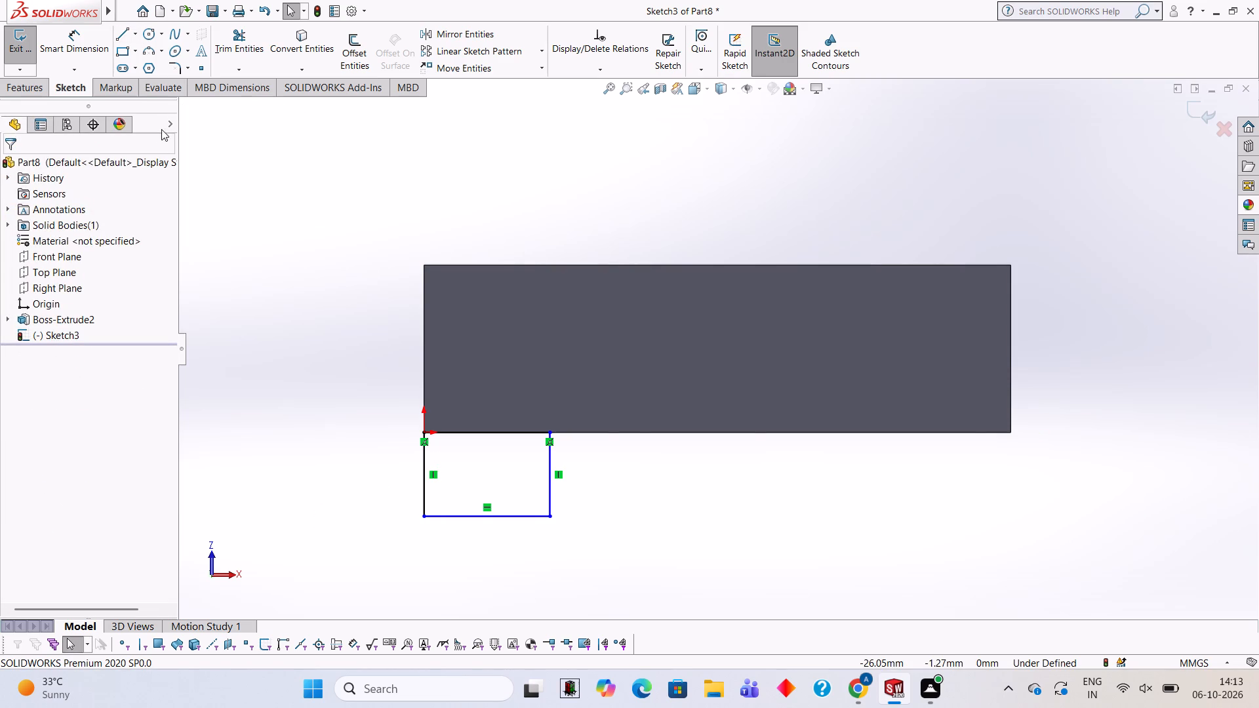
Draw a second closed 15 by 10 mm rectangle of lines at the back edge's other corner, extending outward like the first.
left_click(120, 38)
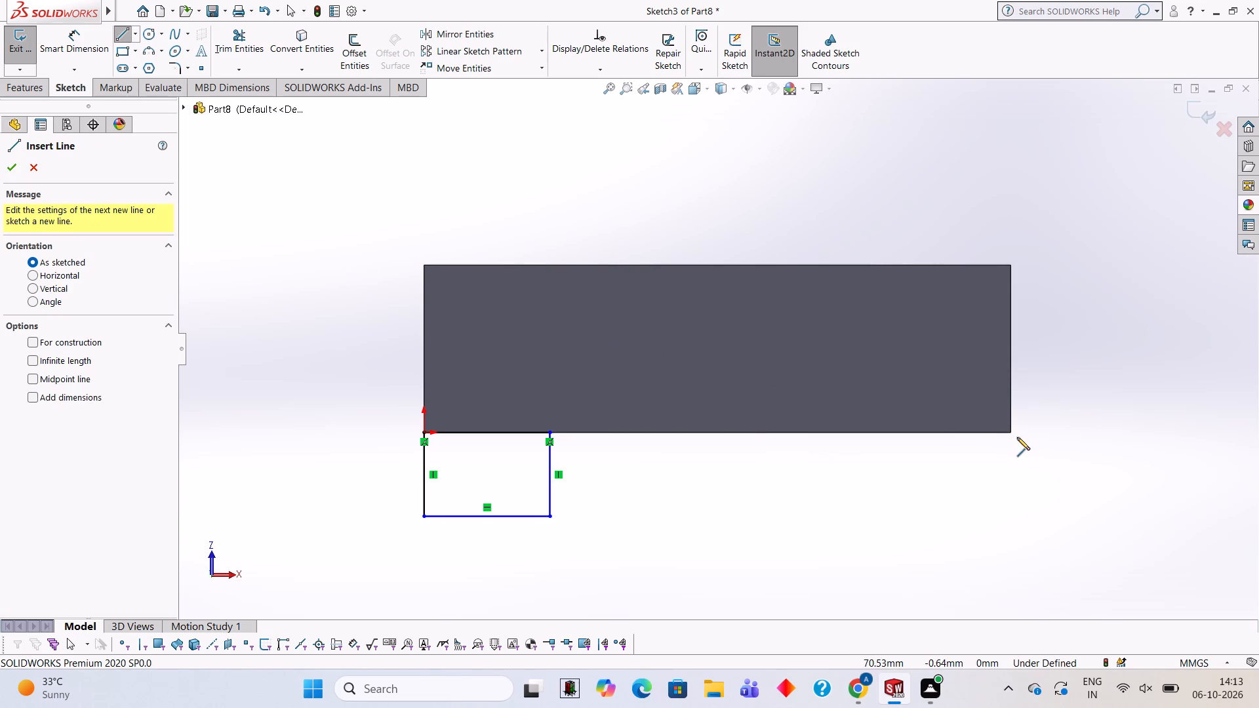
left_click(1010, 432)
type("15")
key("Return")
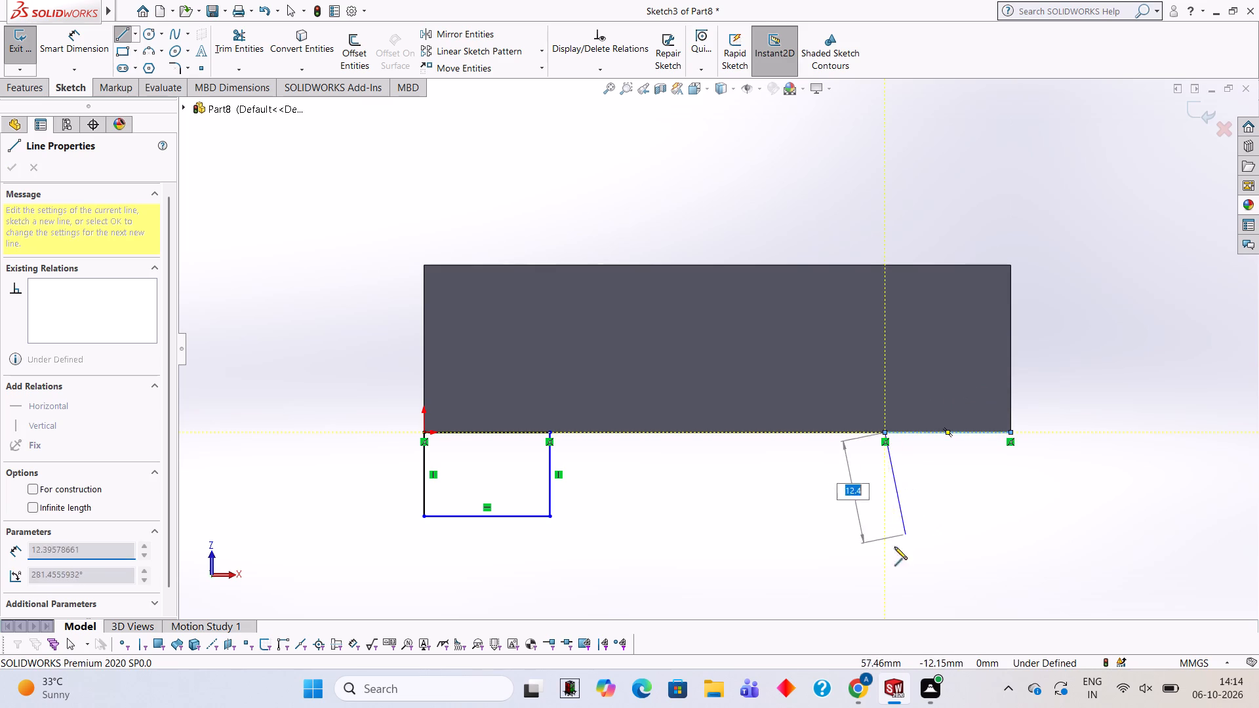
type("10")
key("Return")
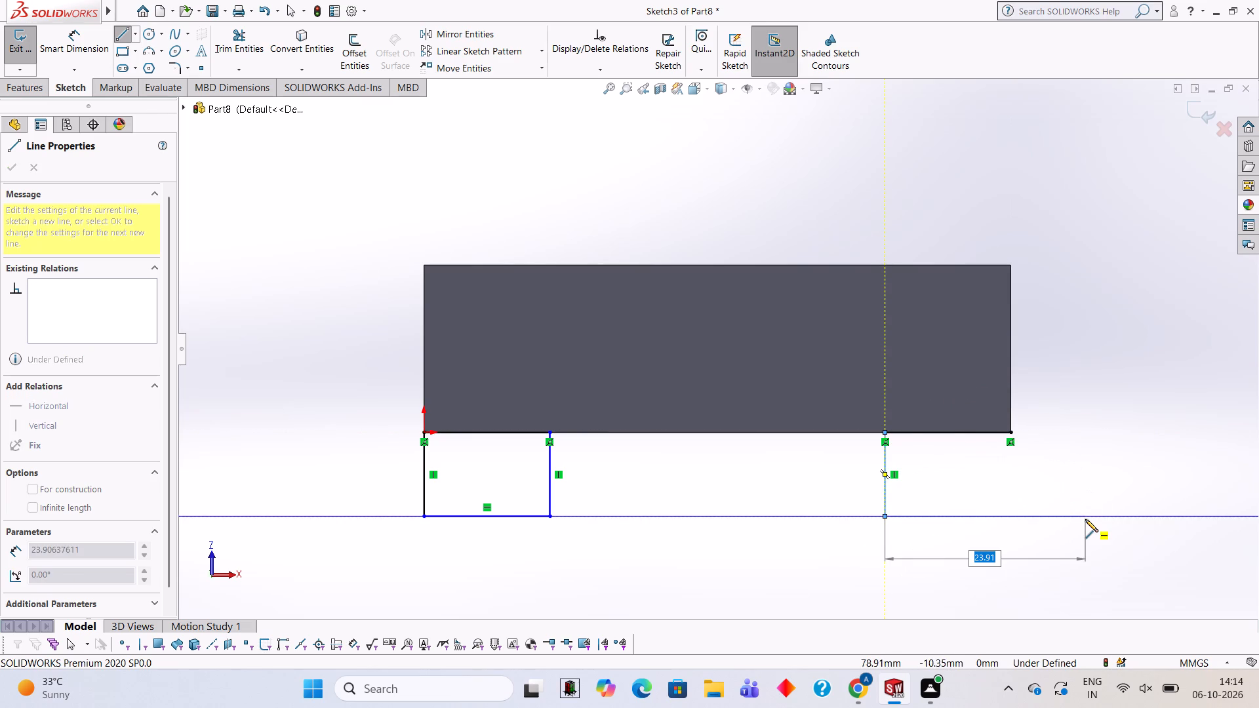
type("15")
key("Return")
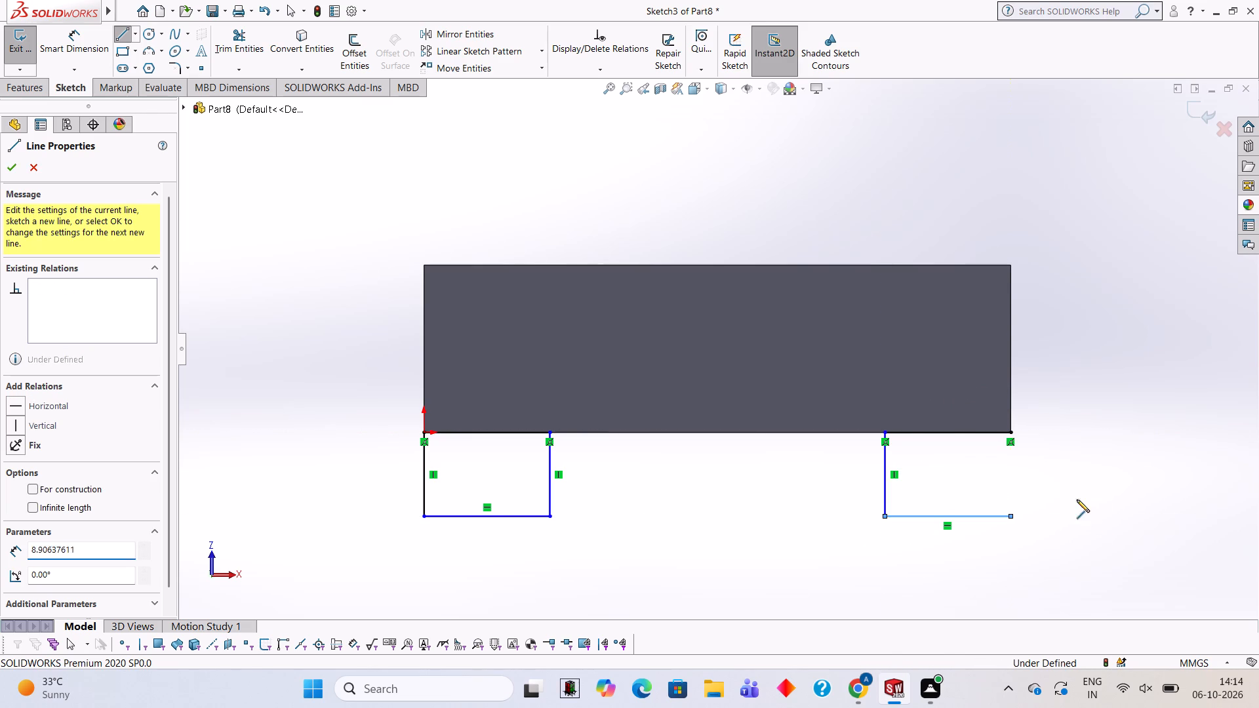
left_click(1009, 432)
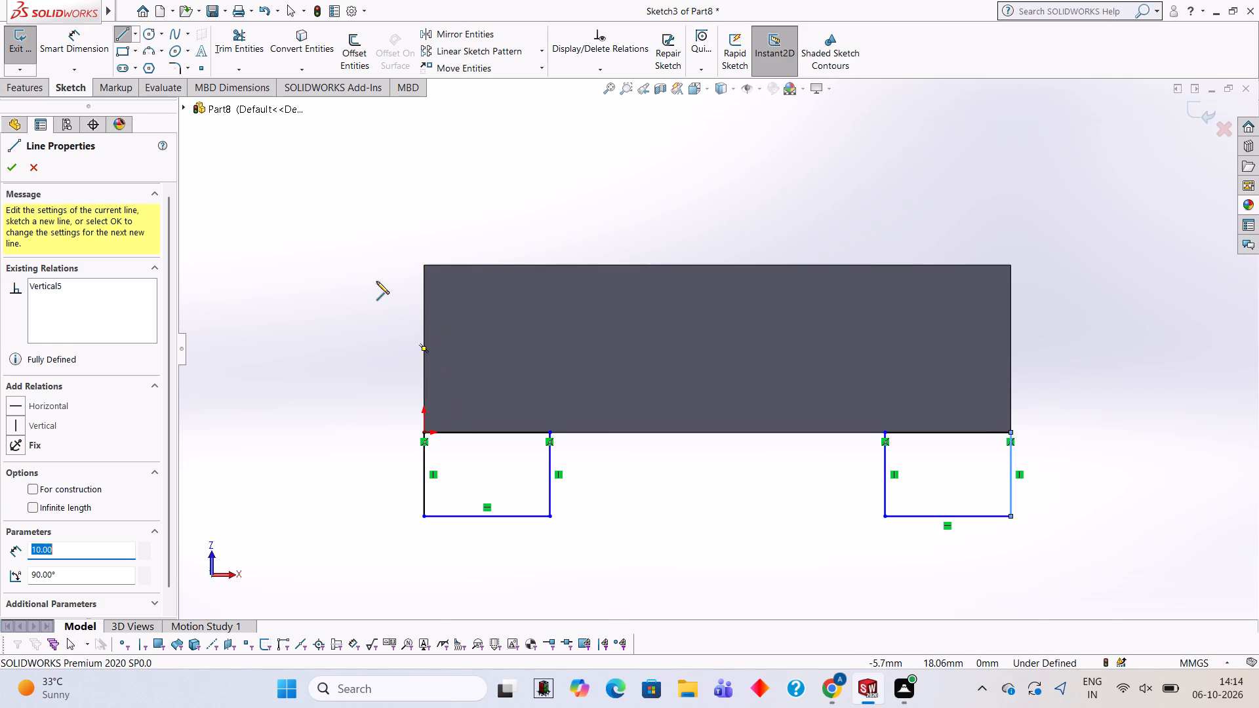
Extrude both rectangles 25 mm in the reversed direction, up along the block's back, merged with the block.
left_click(31, 88)
left_click(33, 64)
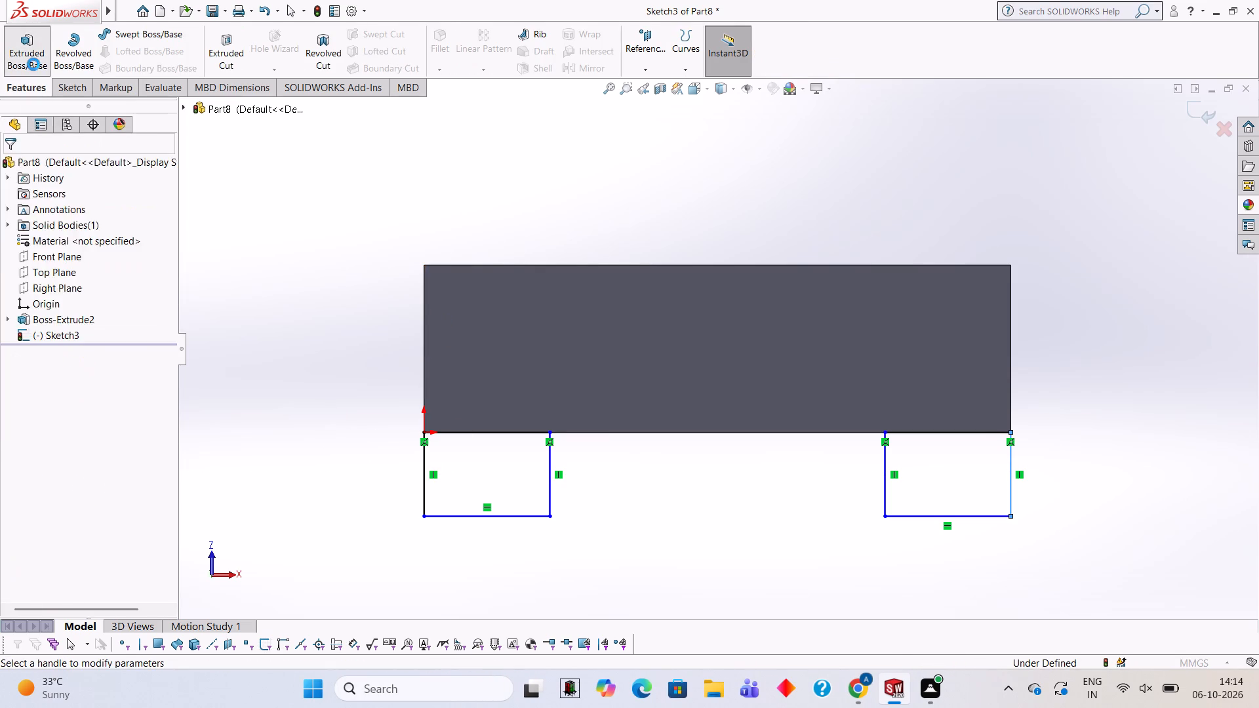
middle_click_drag(348, 325, 429, 450)
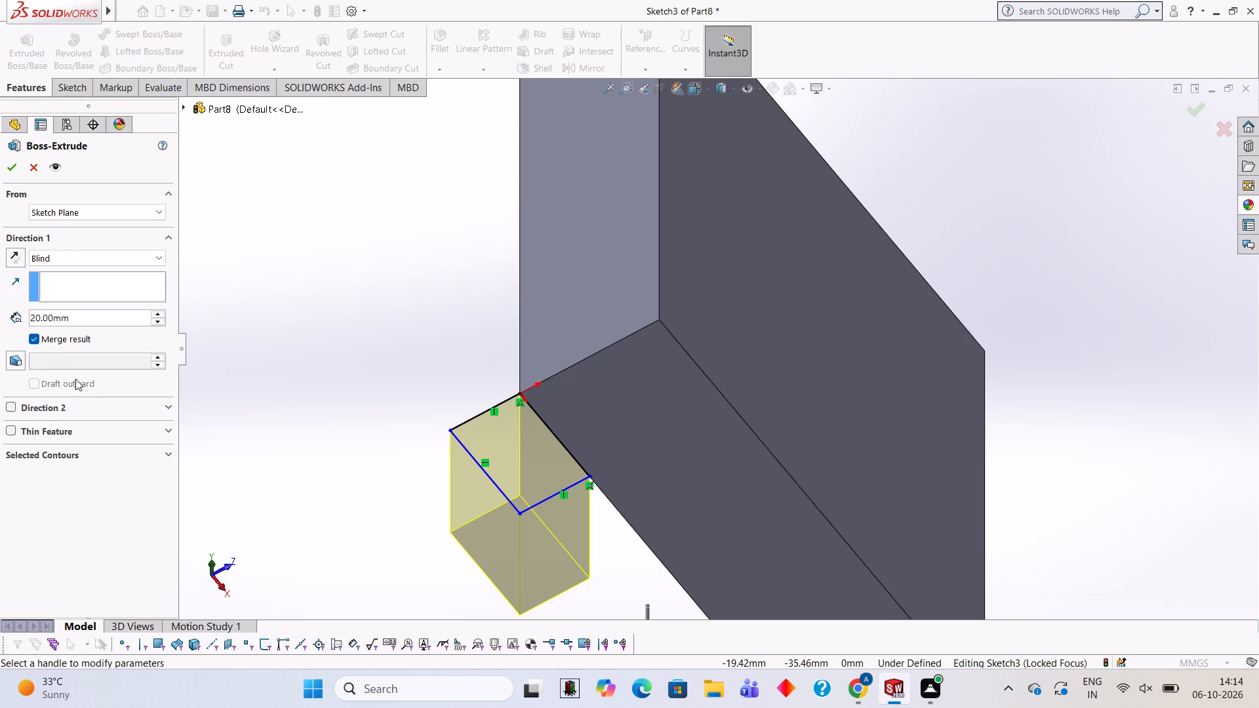
left_click(16, 256)
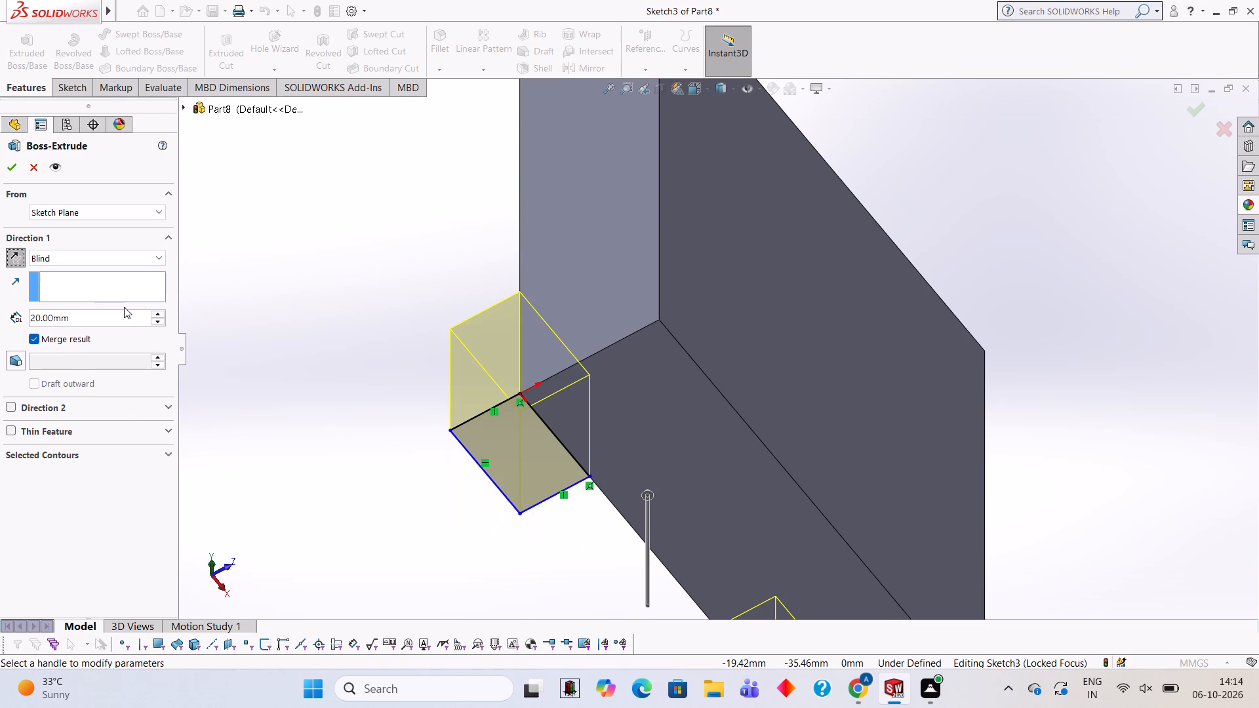
left_click(123, 313)
key("BackSpace")
key("BackSpace")
key("BackSpace")
key("BackSpace")
key("BackSpace")
key("BackSpace")
key("BackSpace")
key("BackSpace")
key("BackSpace")
key("BackSpace")
key("BackSpace")
key("BackSpace")
key("BackSpace")
key("BackSpace")
key("BackSpace")
type("25")
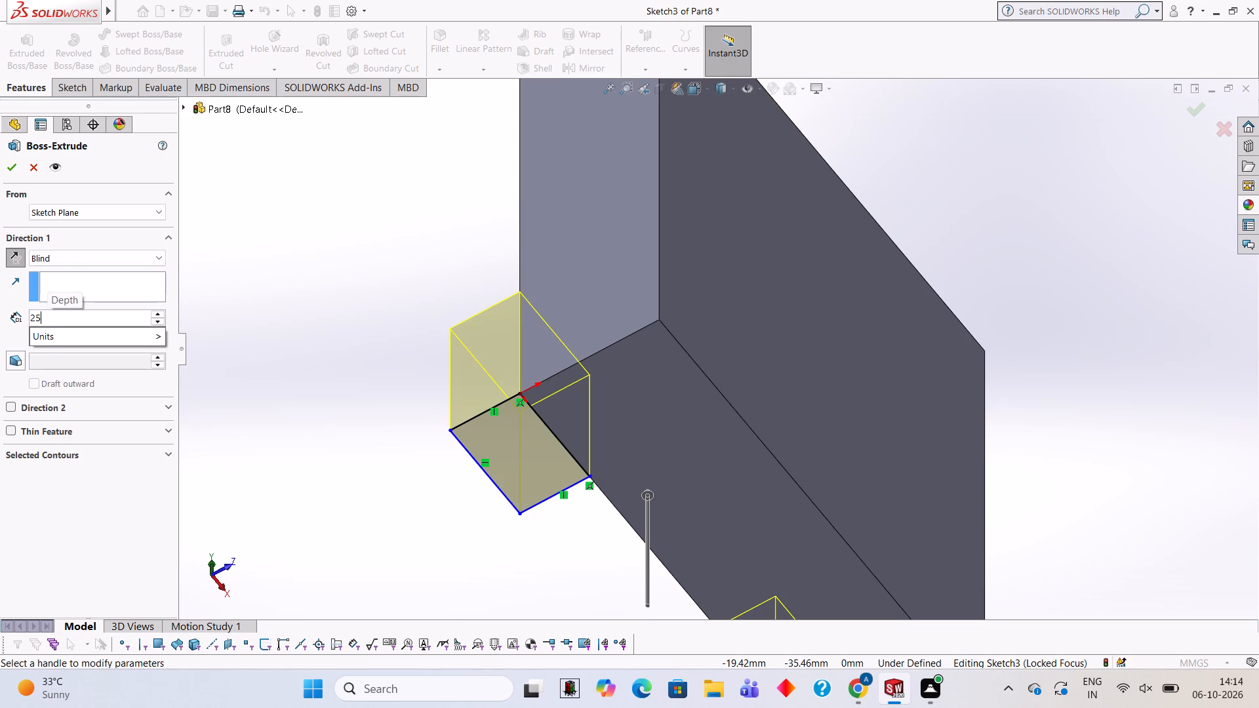
key("Return")
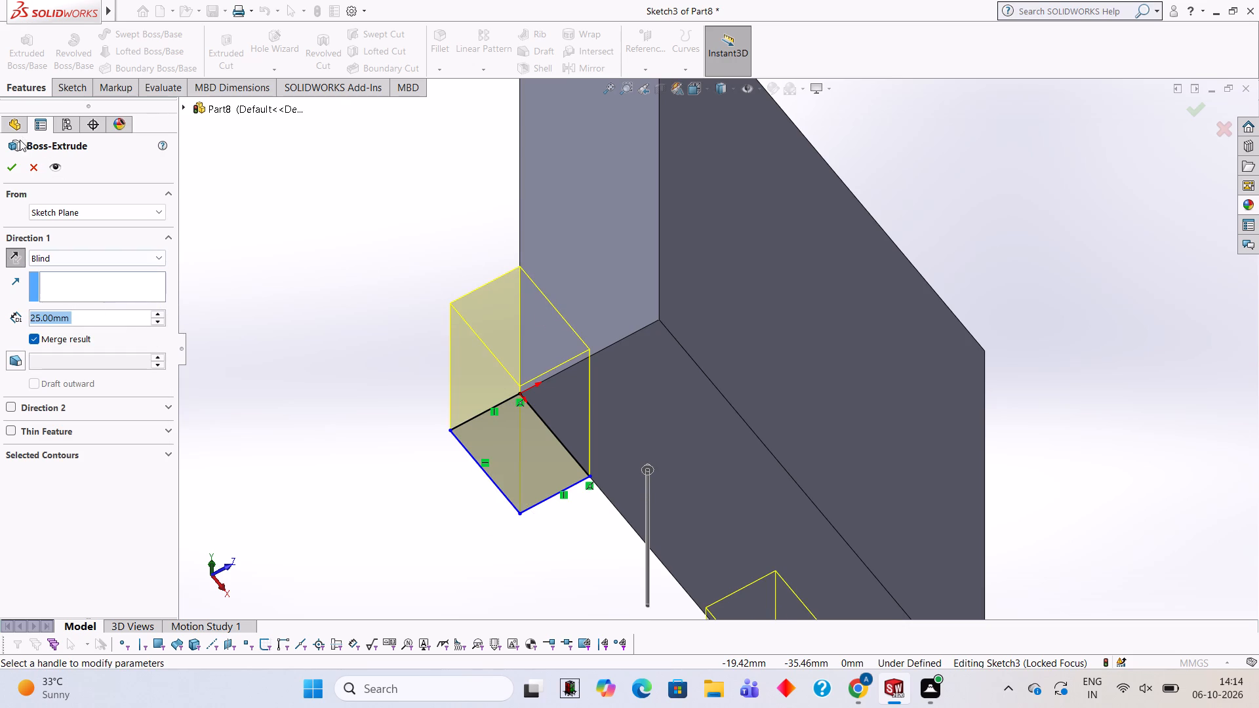
left_click(18, 159)
left_click(311, 257)
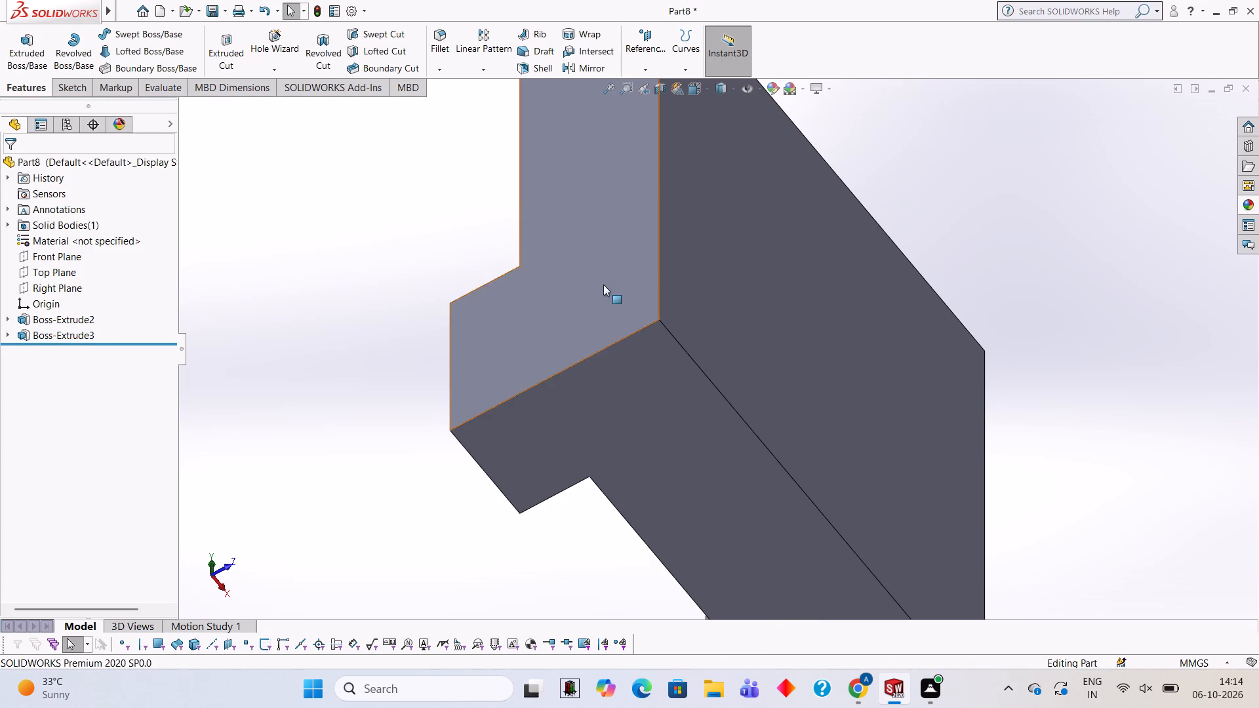
Start a new sketch on the block's narrow top face, opposite the two lugs, and view it straight on.
middle_click_drag(596, 285, 529, 234)
scroll(532, 229, "up", 4)
middle_click_drag(662, 302, 717, 485)
middle_click_drag(685, 242, 730, 531)
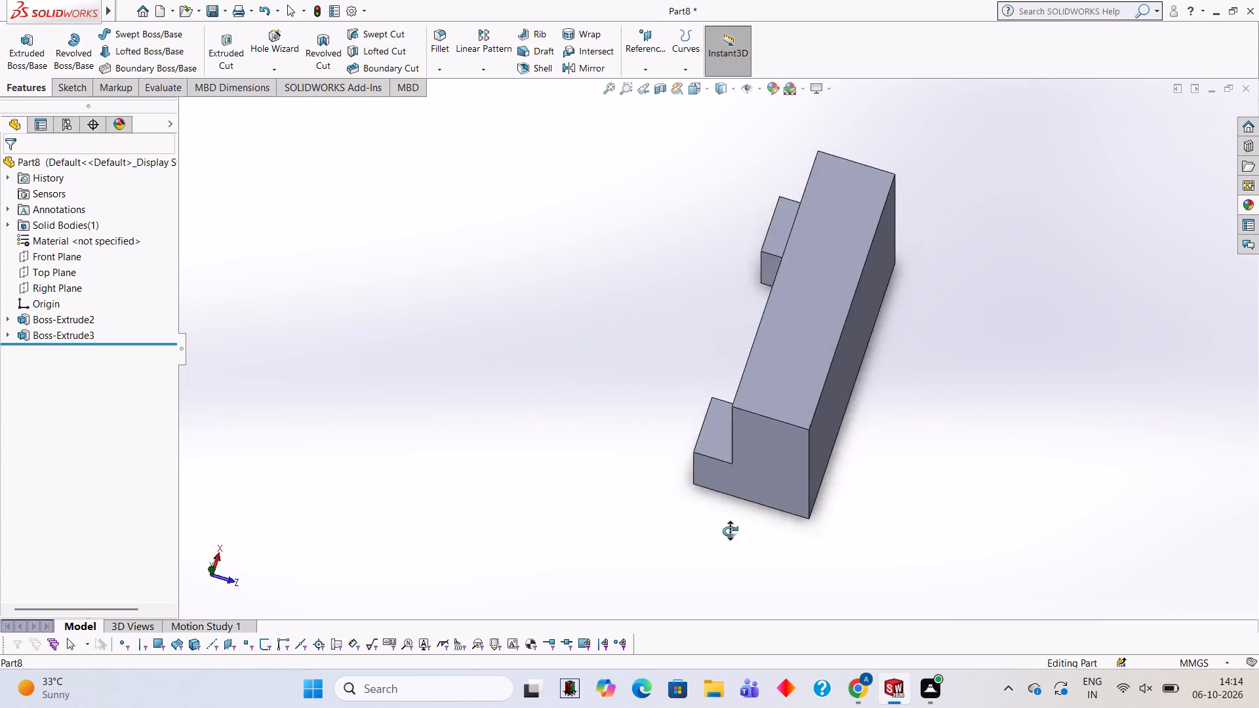
middle_click_drag(730, 531, 863, 595)
middle_click_drag(782, 460, 810, 429)
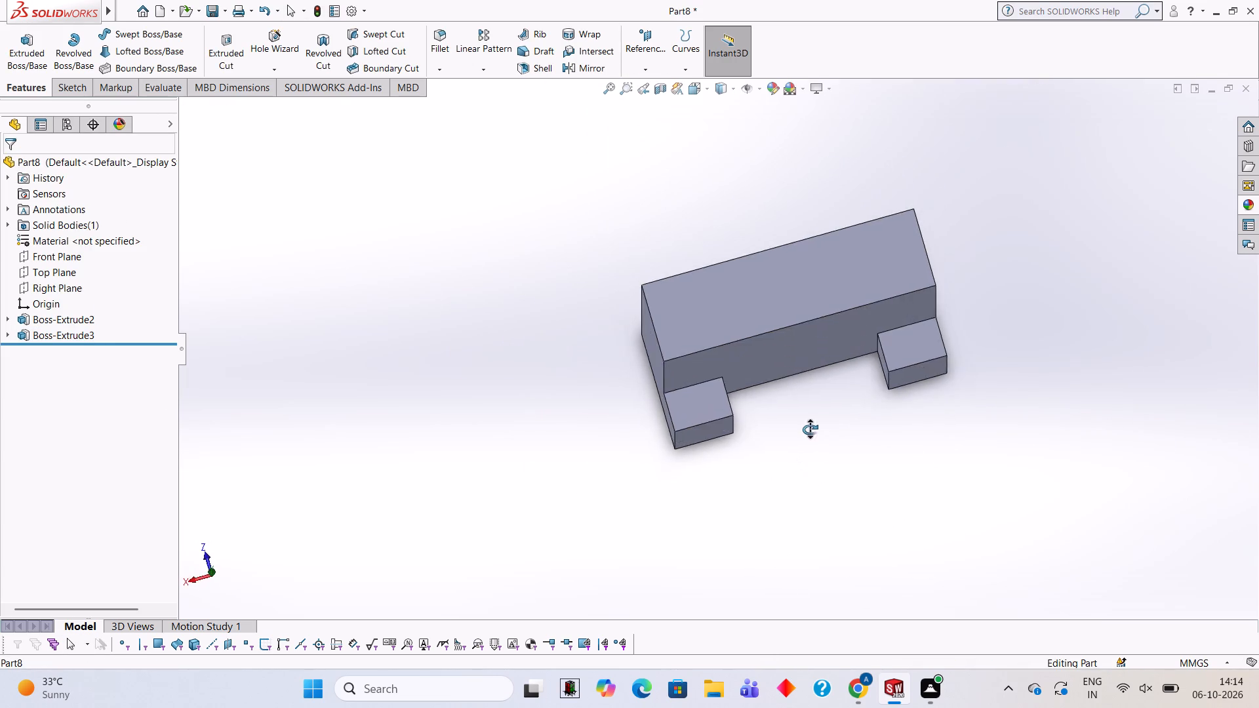
middle_click_drag(810, 429, 797, 452)
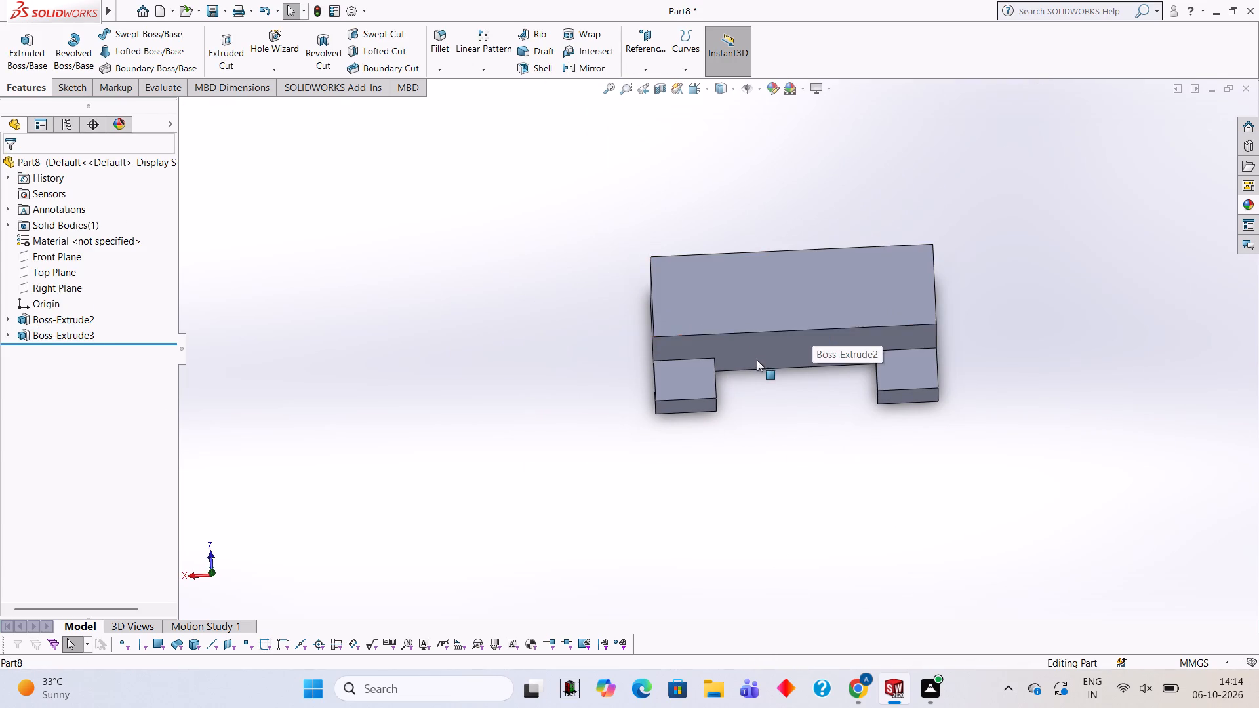
left_click(772, 288)
left_click(835, 245)
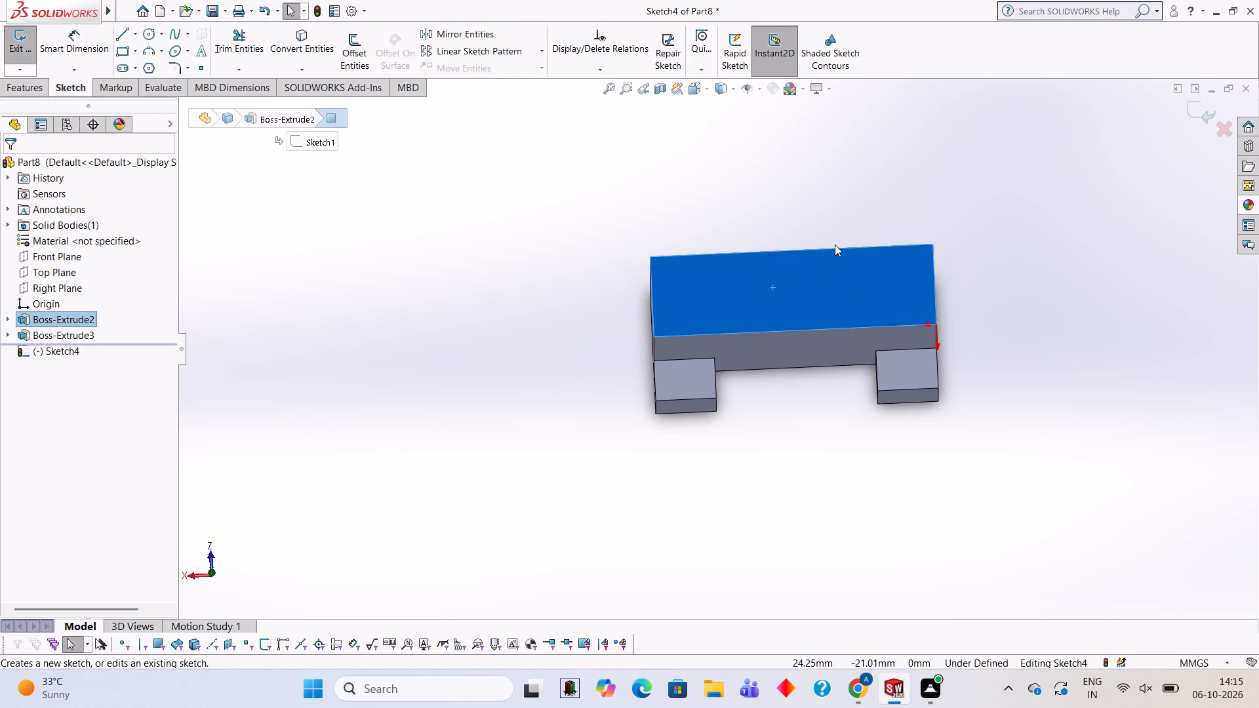
key("ctrl+8")
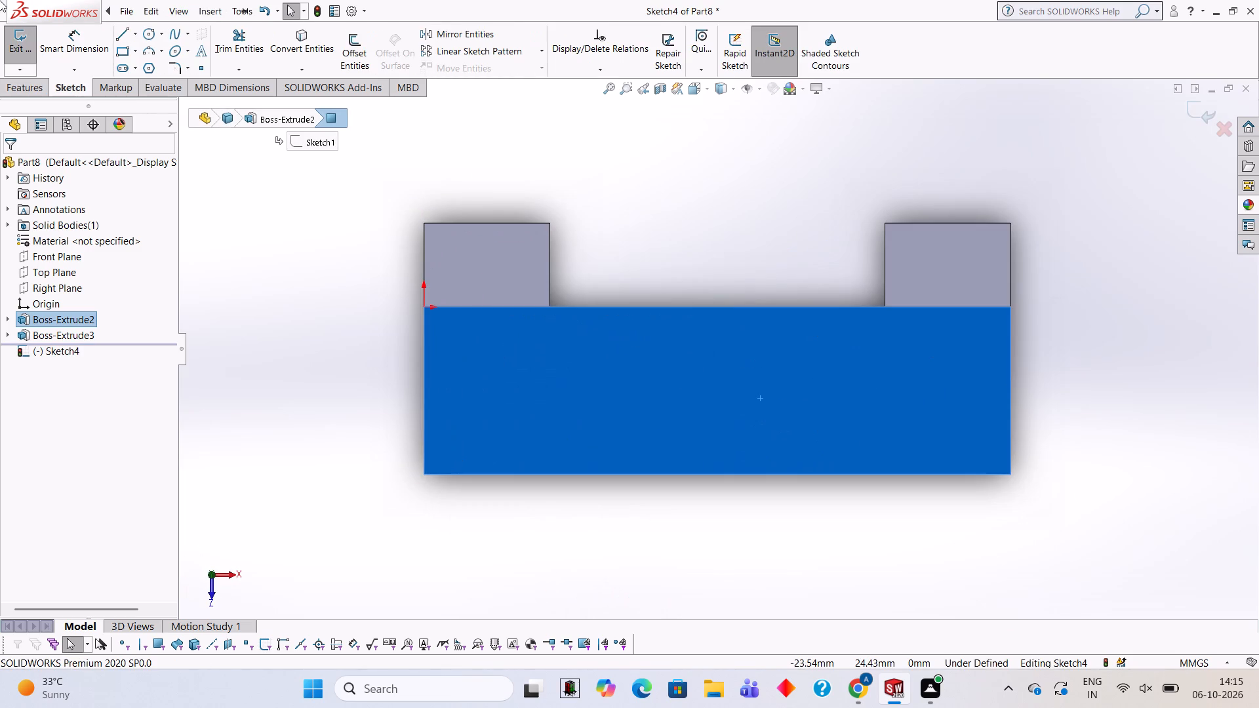
Draw a 15 by 10 mm corner rectangle from the origin, matching the outline of the lug below it.
left_click(120, 46)
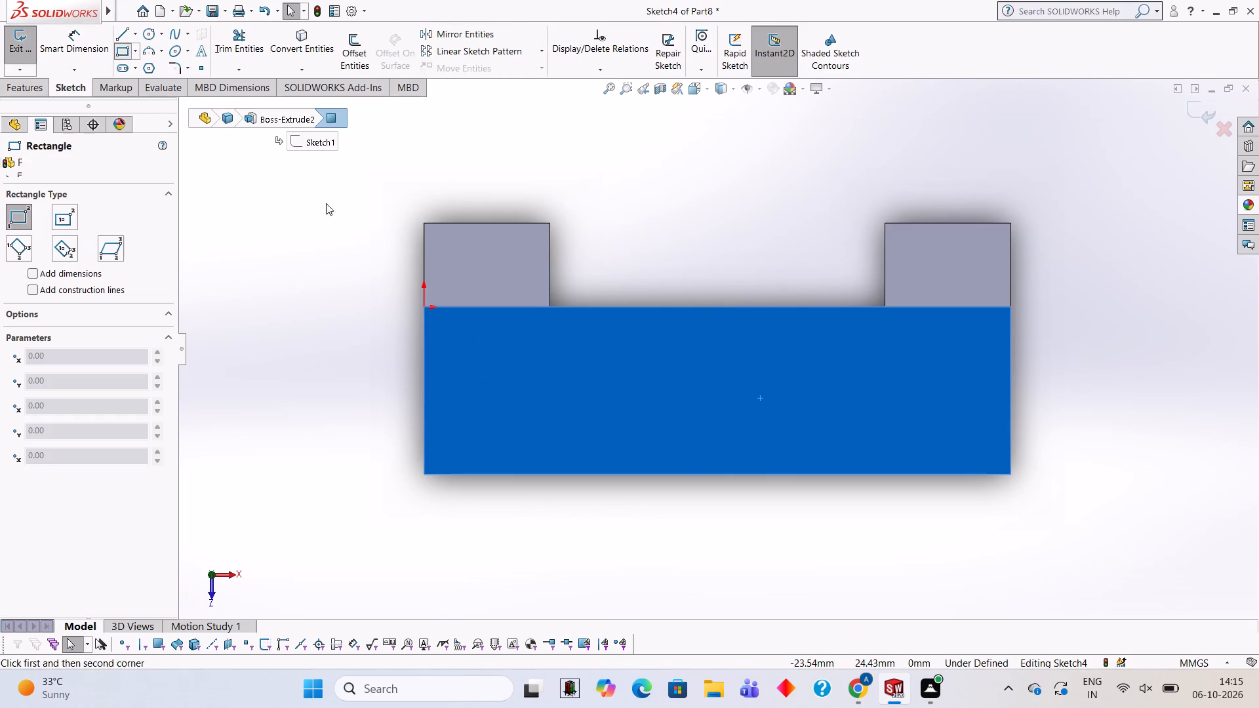
left_click(424, 305)
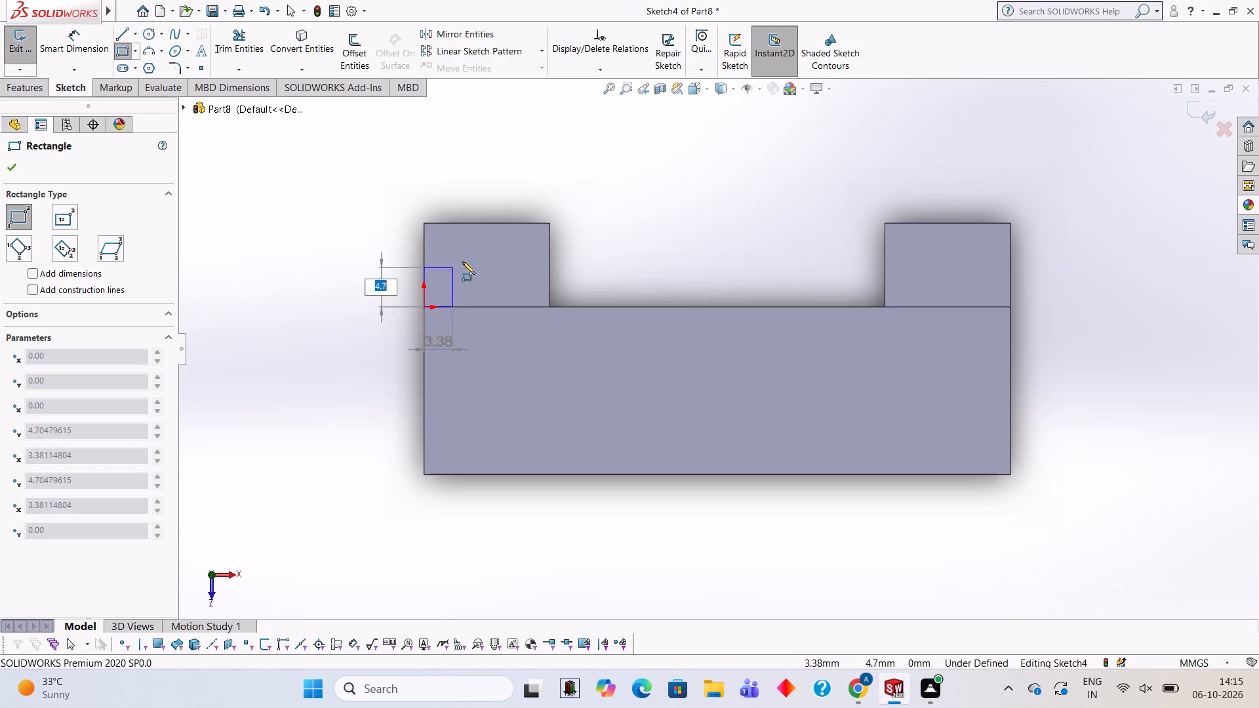
left_click(551, 222)
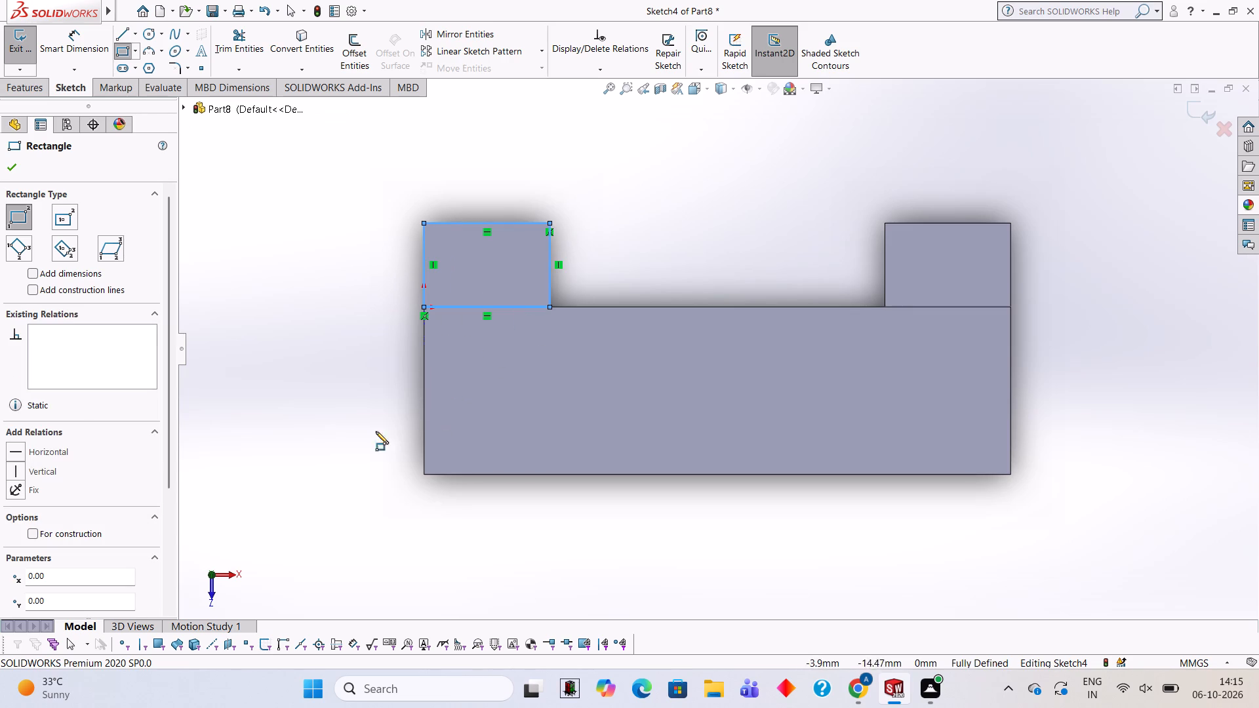
key("Escape")
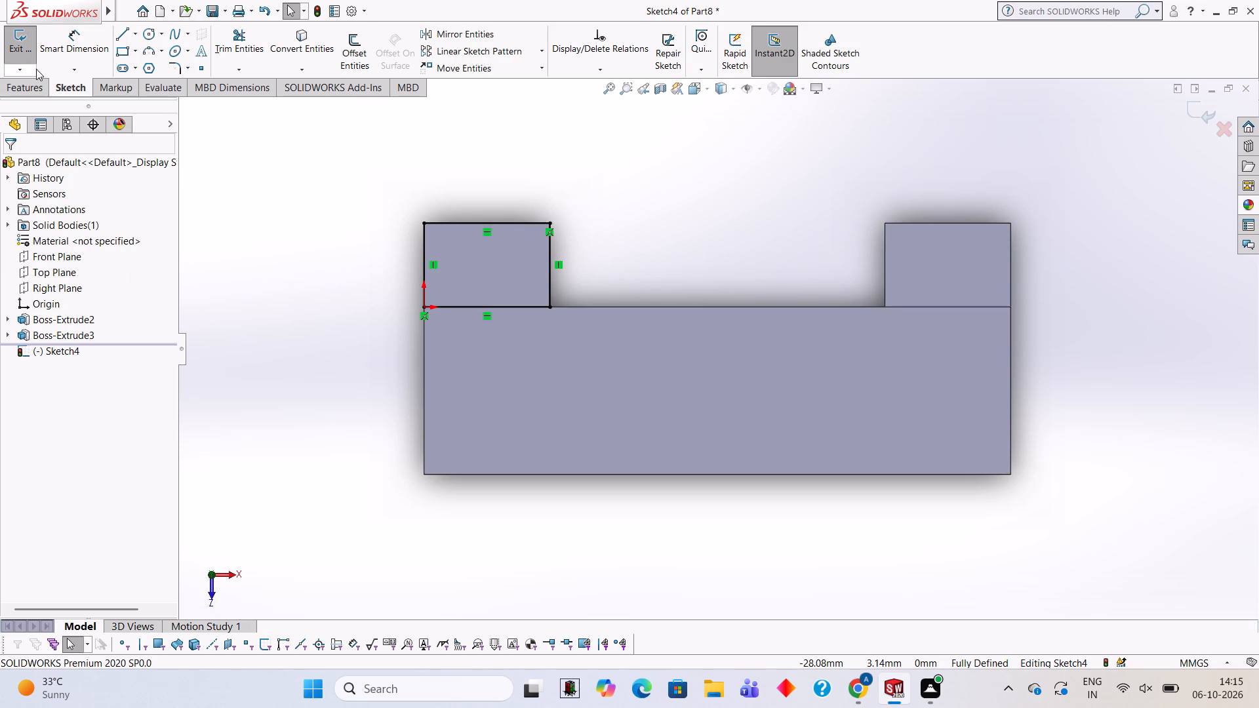
Extrude the rectangle 25 mm in the reversed direction, down along the block's back, merged with the block.
left_click(34, 85)
left_click(41, 53)
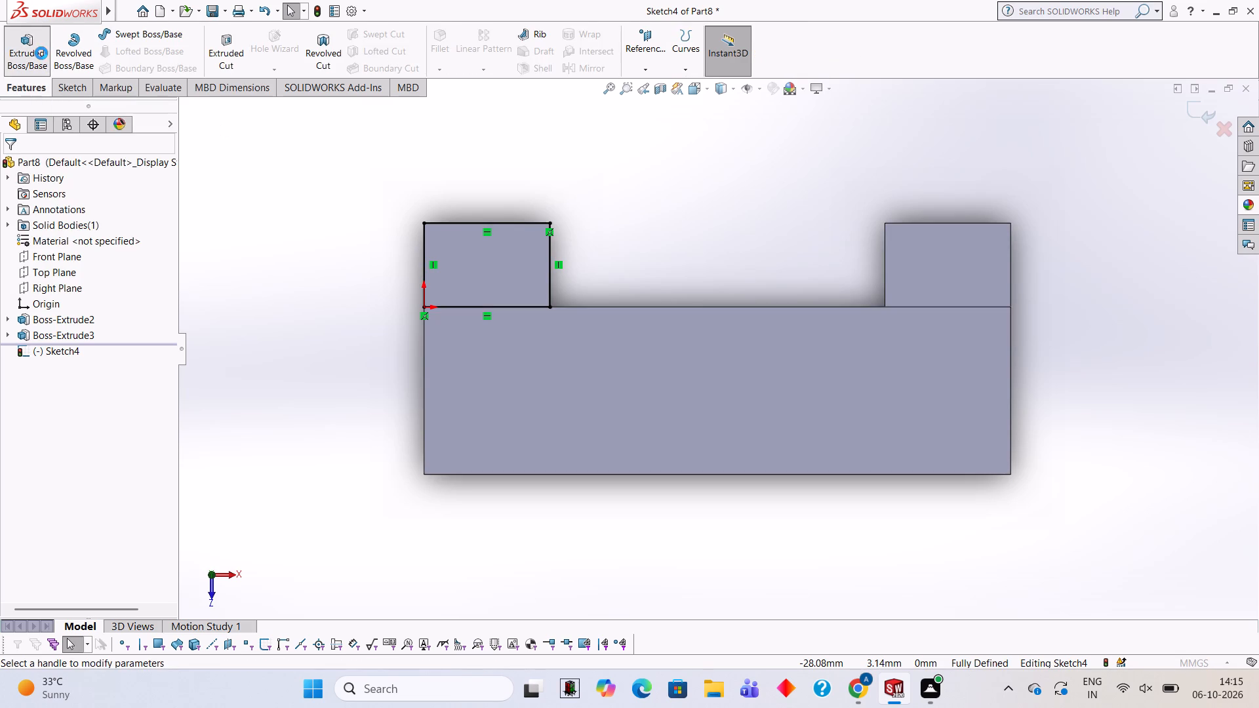
middle_click_drag(467, 314, 556, 226)
left_click(15, 253)
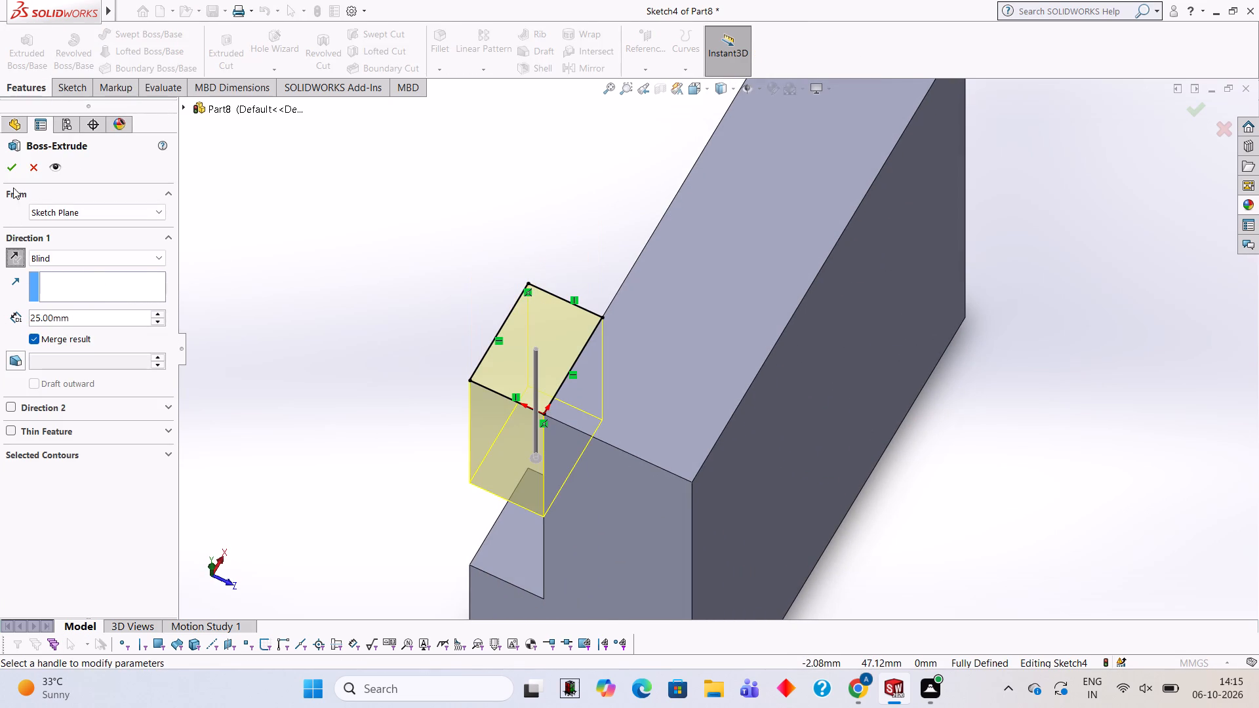
left_click(11, 159)
left_click(268, 236)
Start another sketch on the block's narrow top face and view that face straight on.
middle_click_drag(600, 352, 592, 373)
scroll(592, 373, "up", 2)
scroll(702, 344, "up", 2)
middle_click_drag(752, 307, 717, 486)
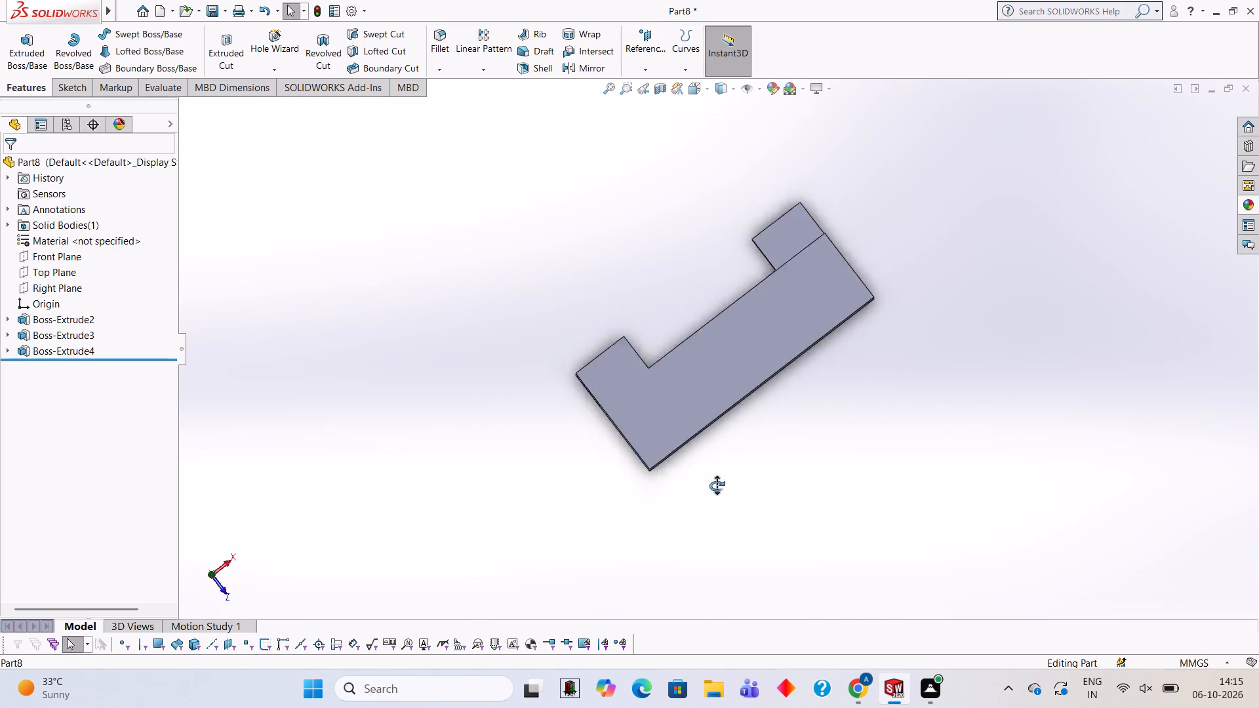
middle_click_drag(717, 486, 682, 473)
left_click(739, 348)
left_click(801, 310)
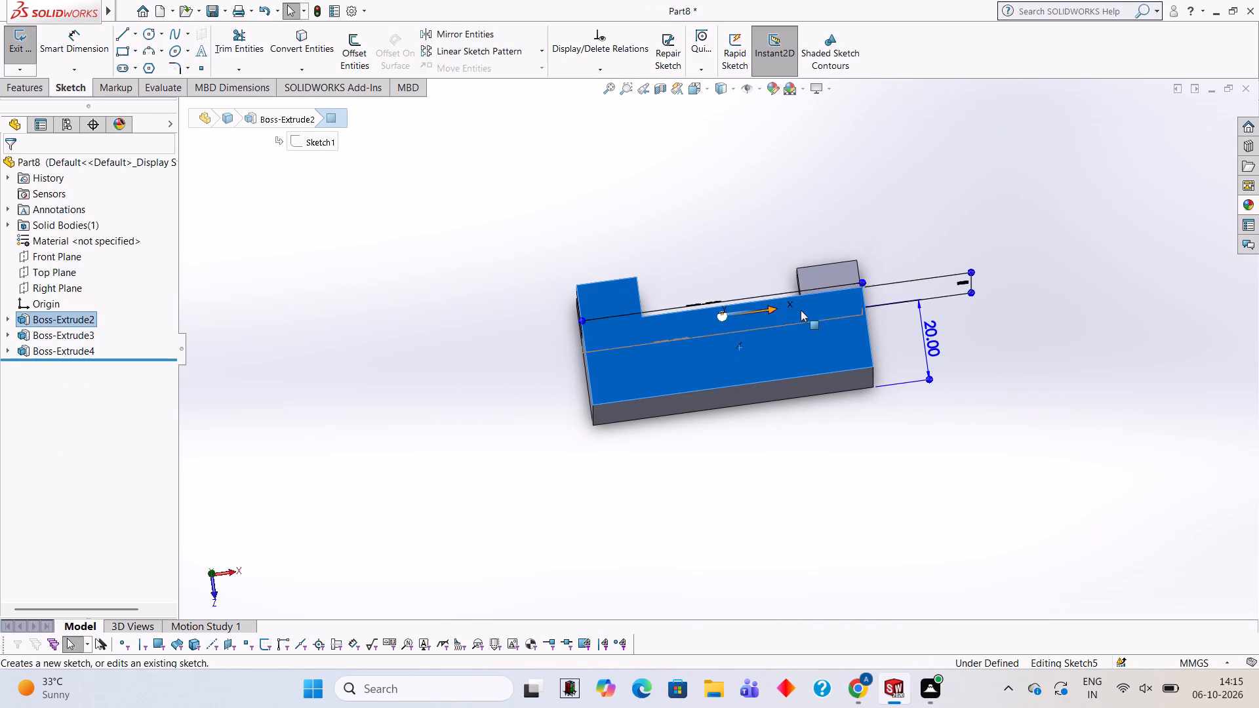
key("ctrl+8")
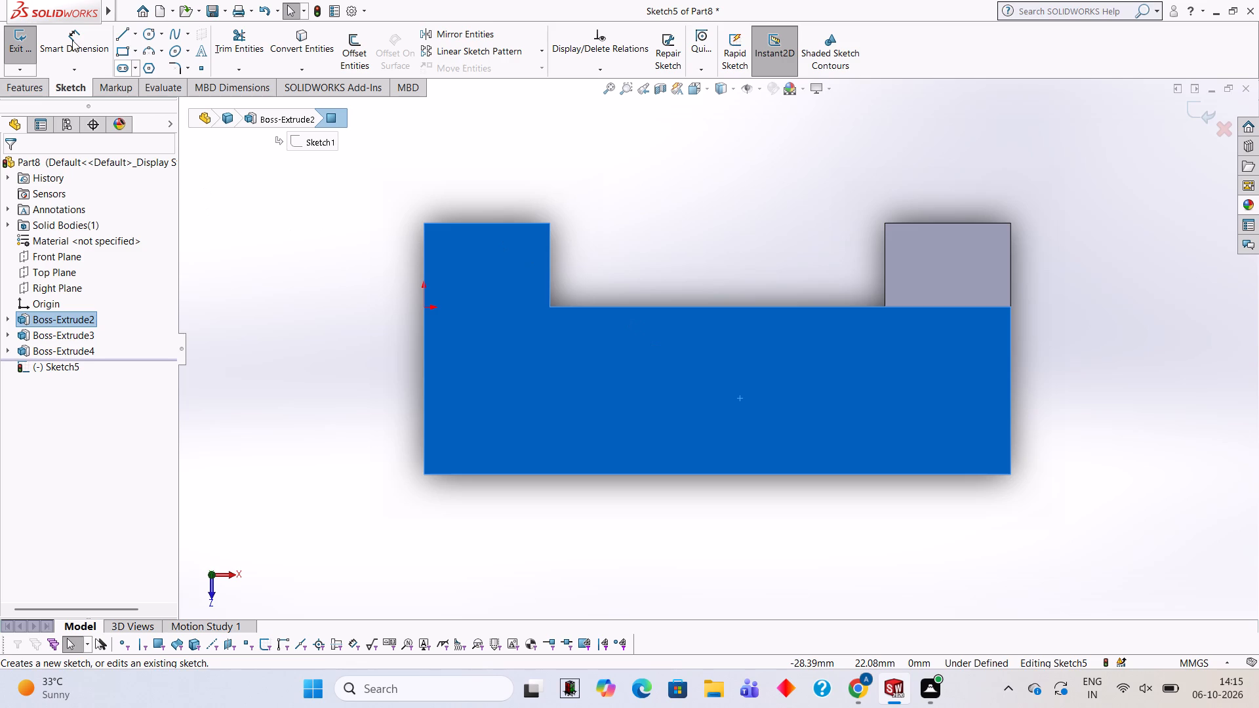
Draw a closed 15 by 10 mm rectangle with lines, tracing the lug outline at the corner away from the origin.
left_click(125, 31)
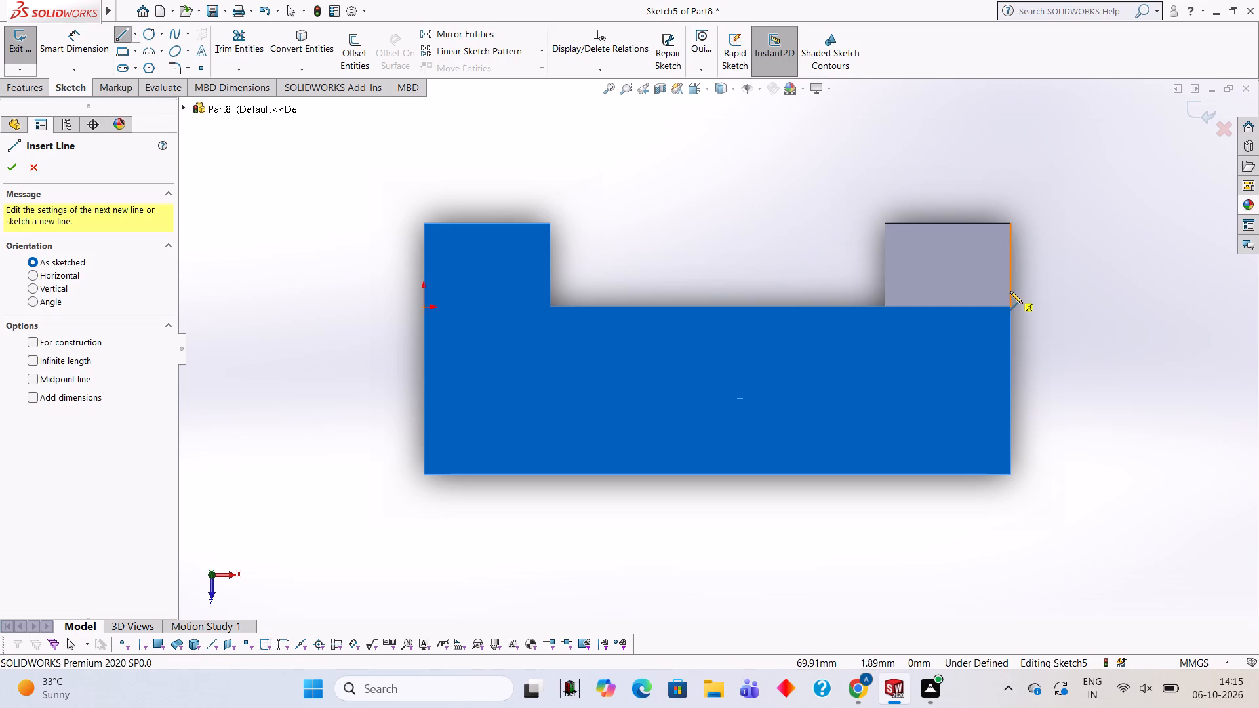
left_click(1009, 306)
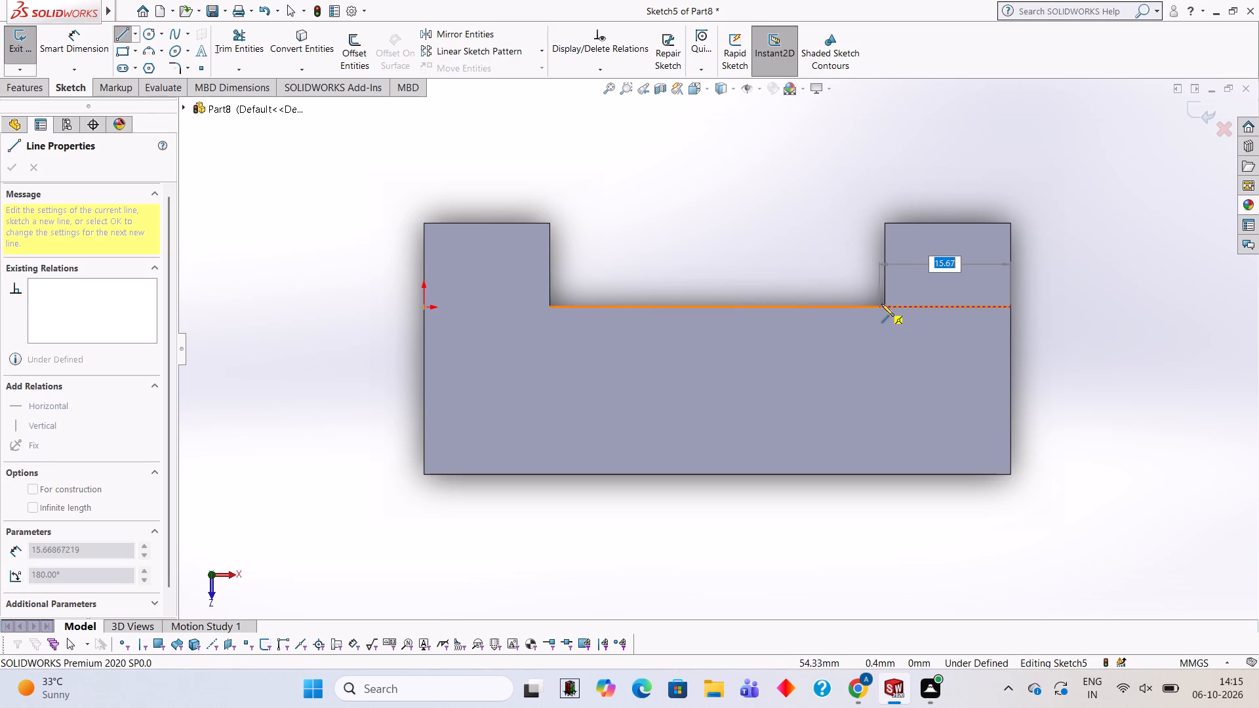
left_click(885, 306)
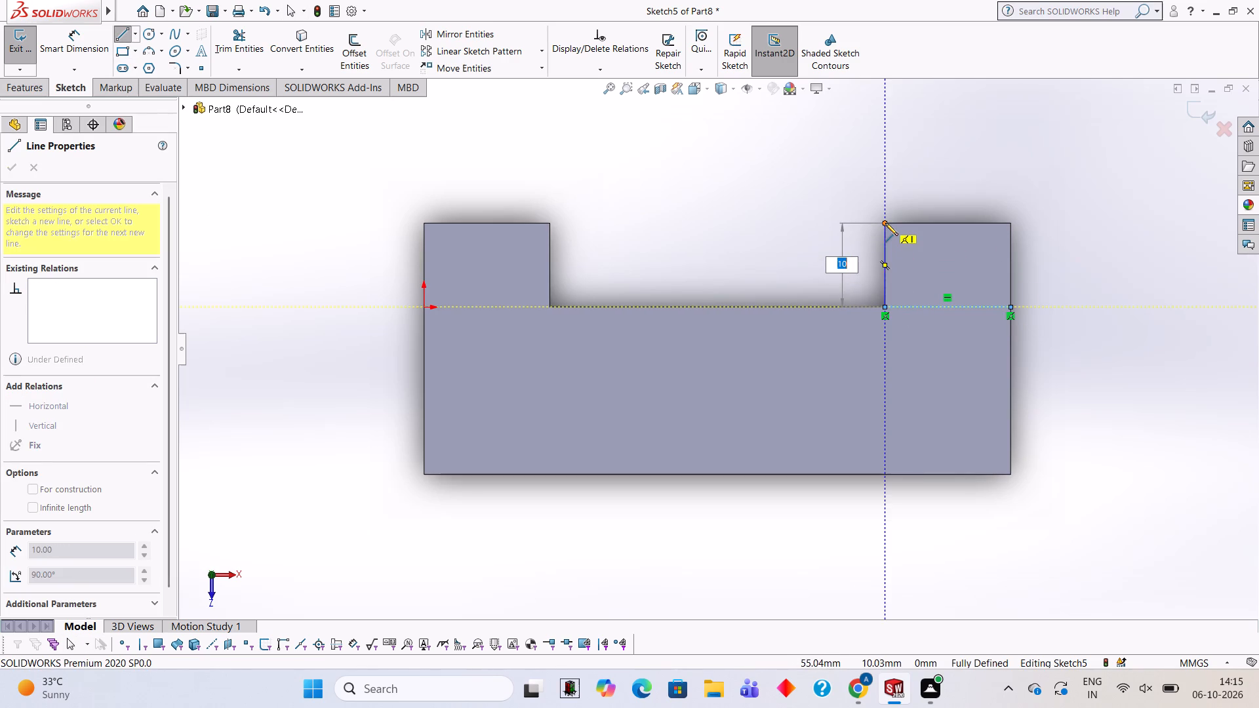
left_click(885, 223)
left_click(1011, 227)
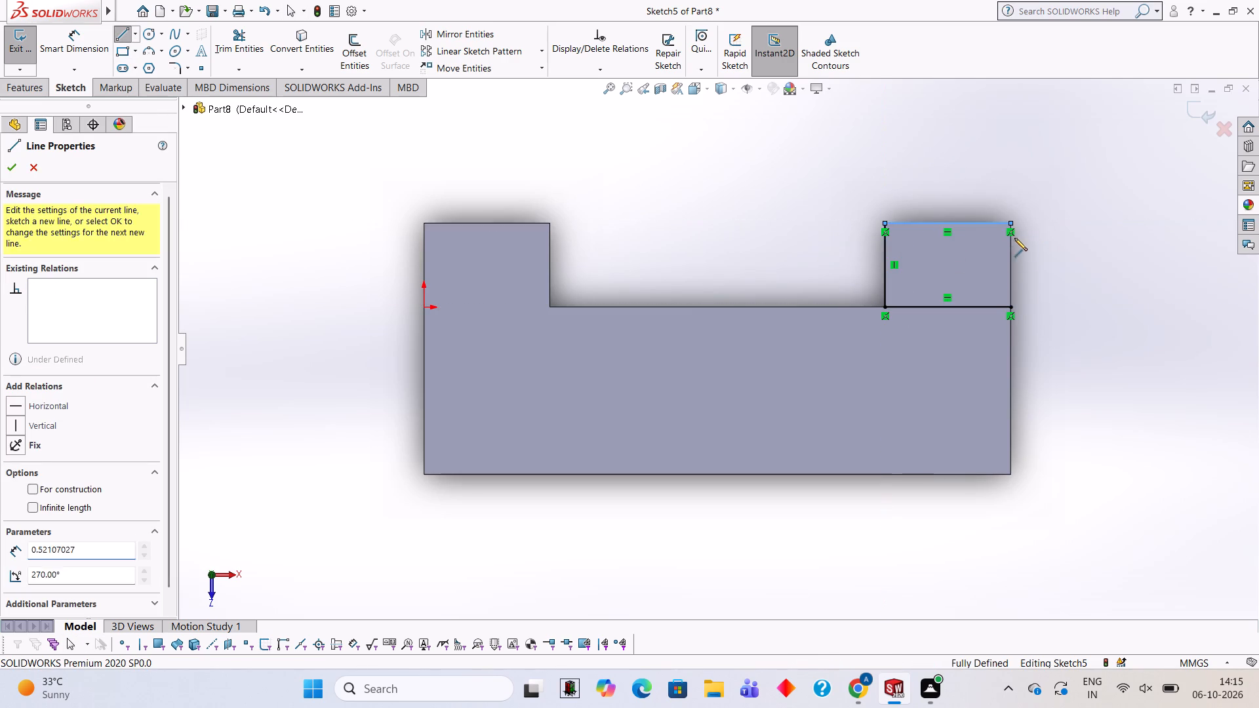
left_click(1010, 306)
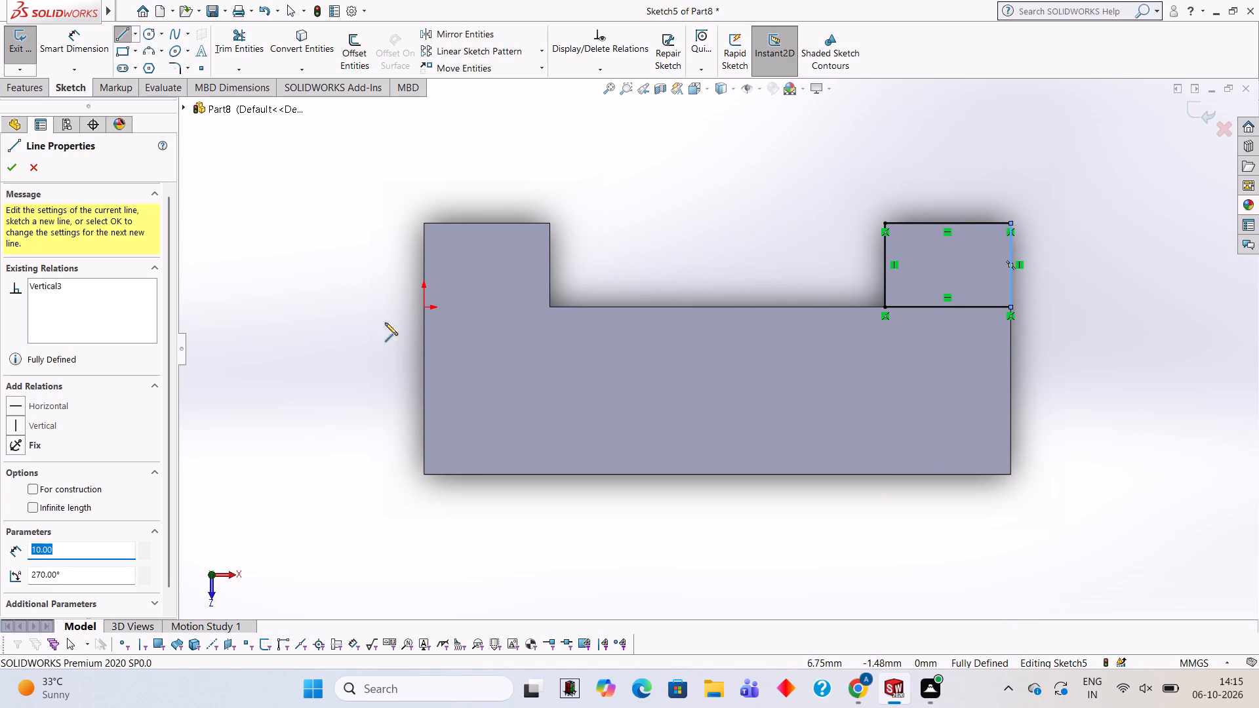
Extrude the rectangle 25 mm in the reversed direction, merged with the block, to form the fourth corner lug.
left_click(37, 95)
left_click(37, 62)
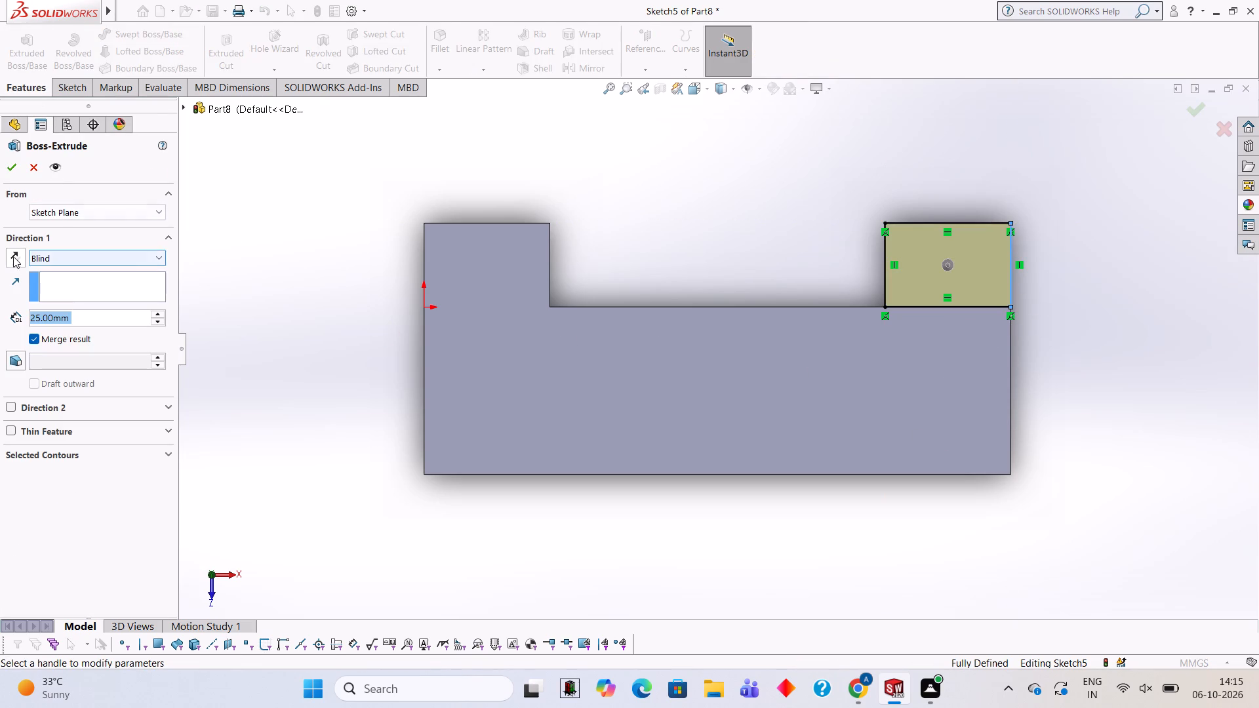
left_click(12, 255)
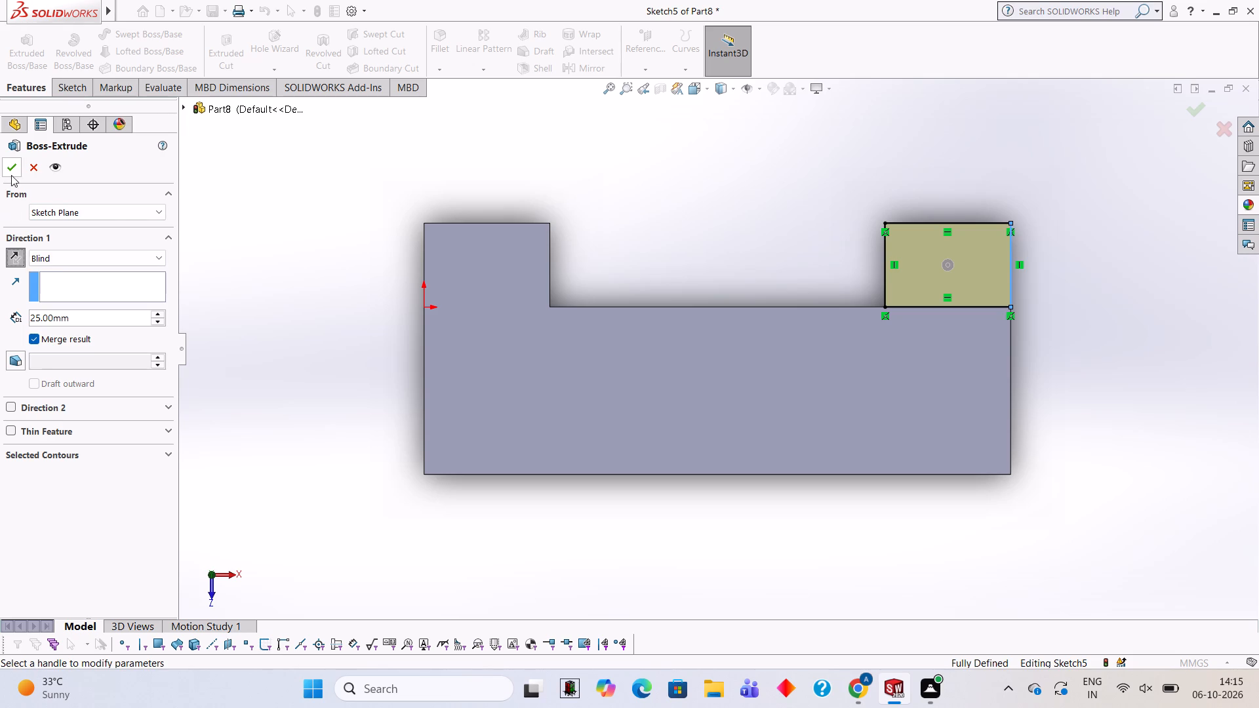
left_click(15, 168)
left_click(302, 206)
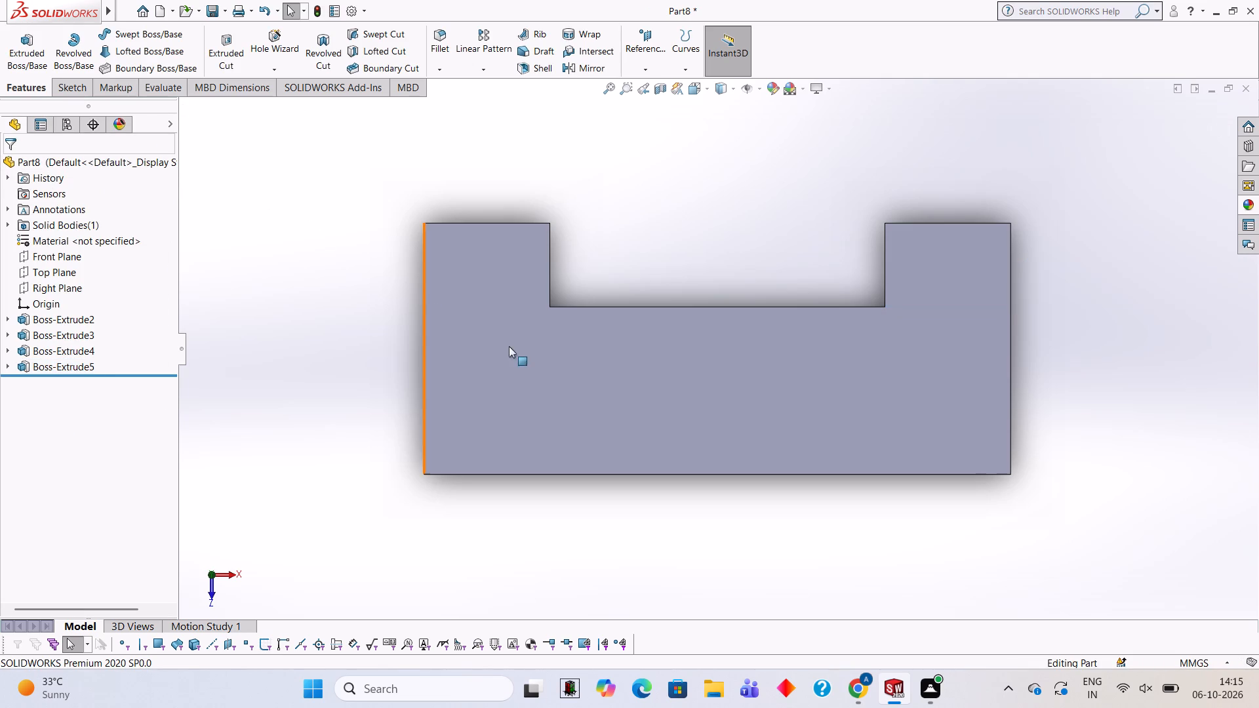
Start a sketch on the block's notched side face, on the side away from the origin, and view it straight on.
middle_click_drag(659, 363, 688, 303)
middle_click_drag(924, 431, 883, 231)
middle_click_drag(892, 381, 913, 247)
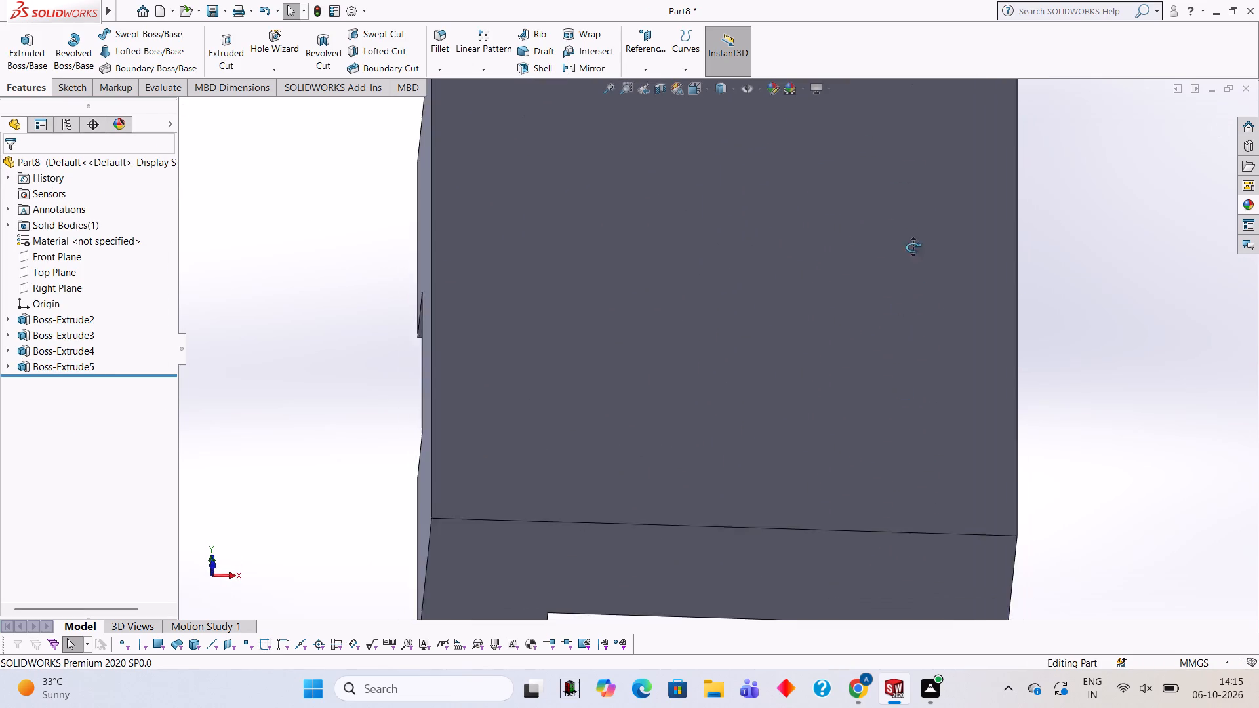
middle_click_drag(913, 247, 921, 237)
scroll(911, 262, "up", 4)
middle_click_drag(875, 318, 851, 306)
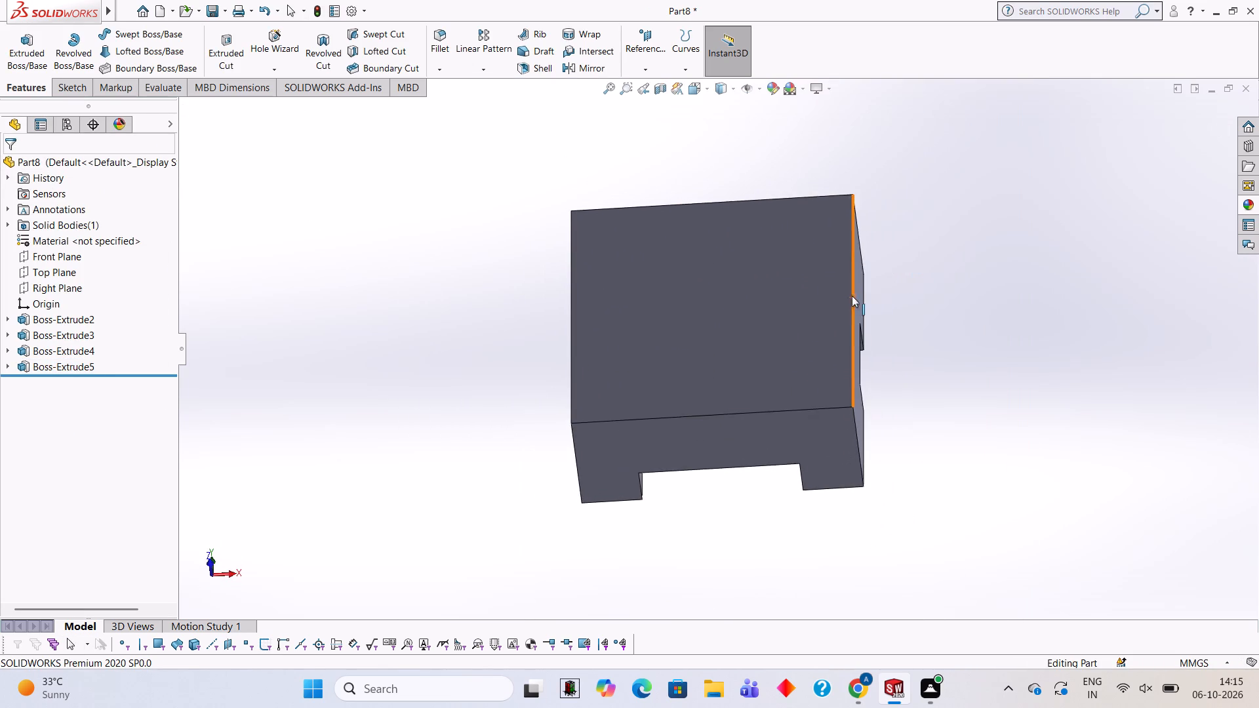
middle_click_drag(872, 385, 757, 503)
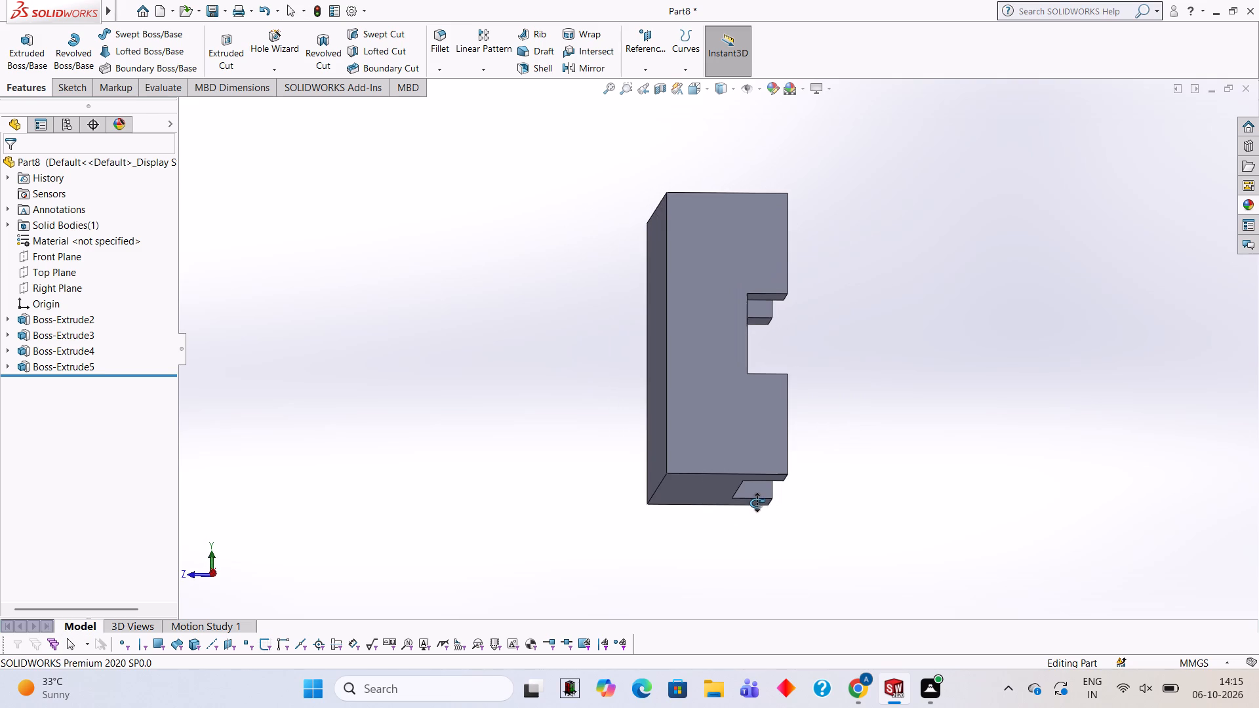
middle_click_drag(757, 503, 746, 503)
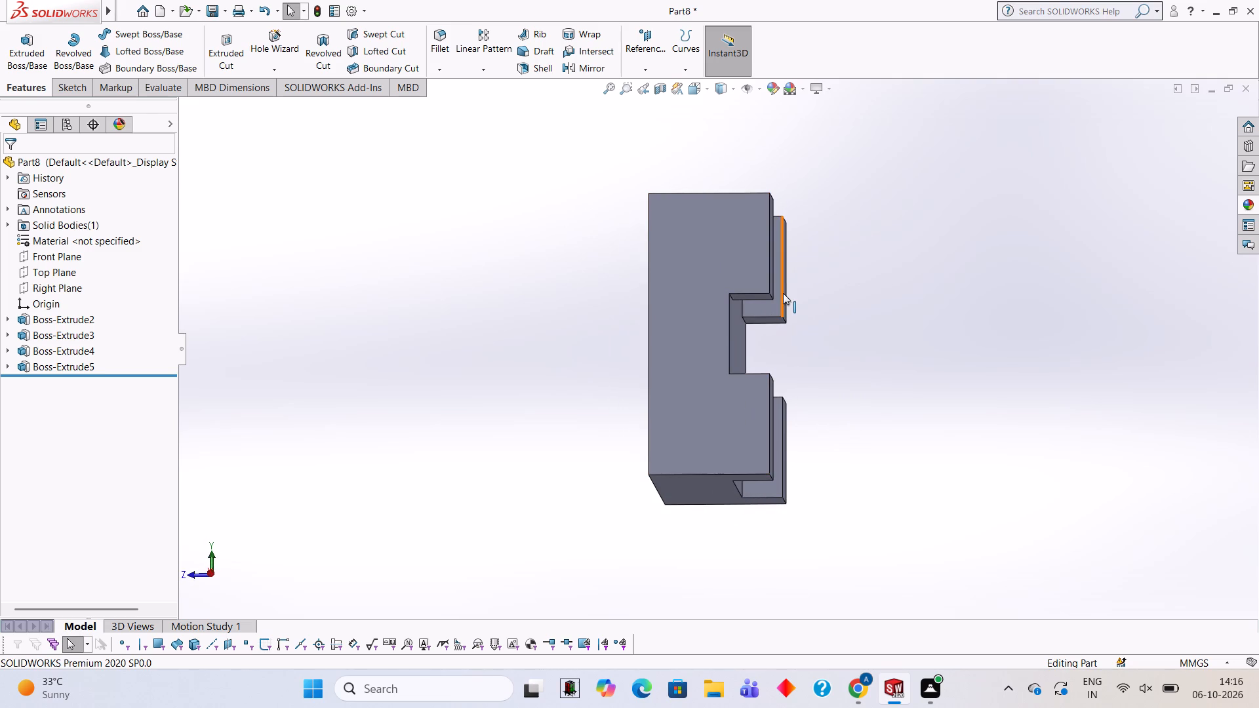
middle_click_drag(783, 293, 789, 335)
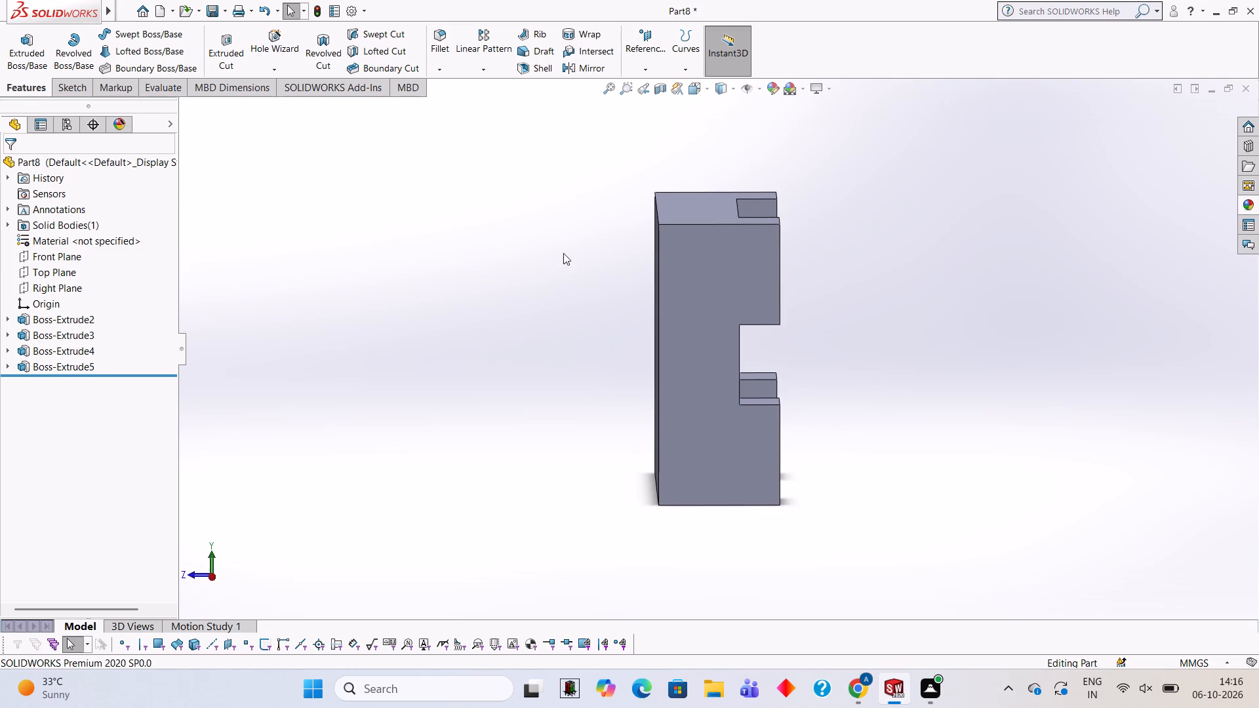
left_click(720, 300)
left_click(782, 259)
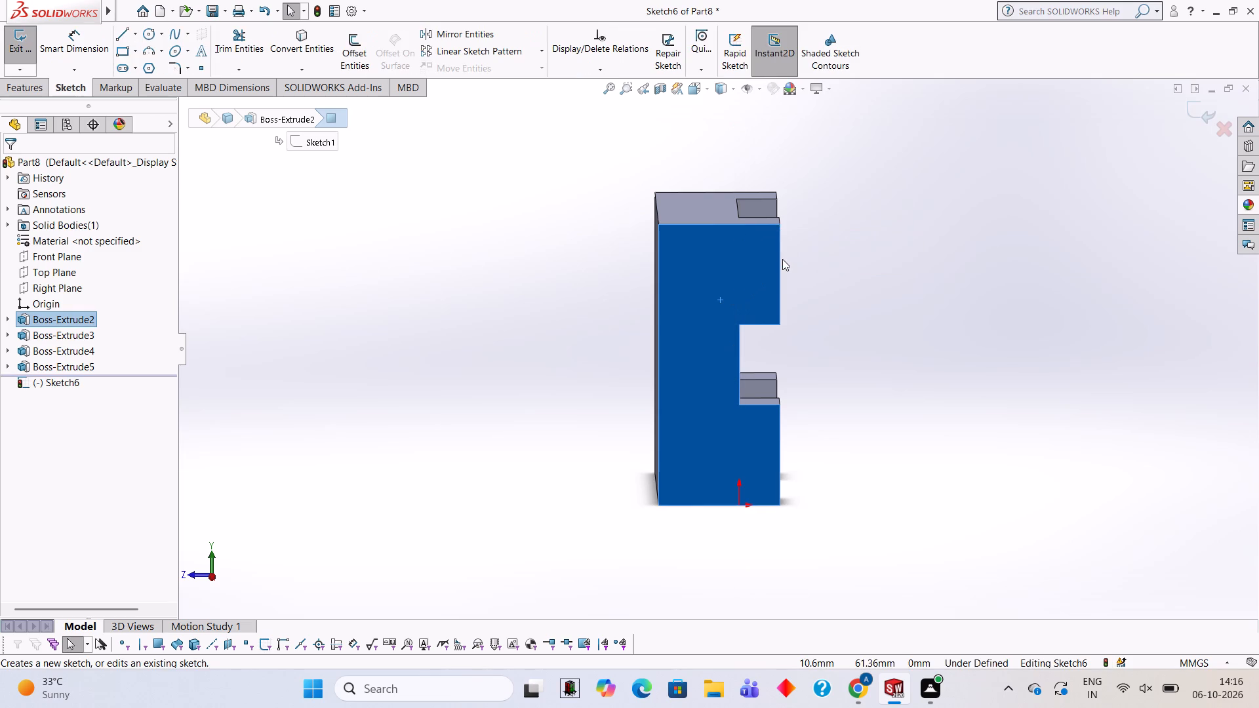
key("ctrl+8")
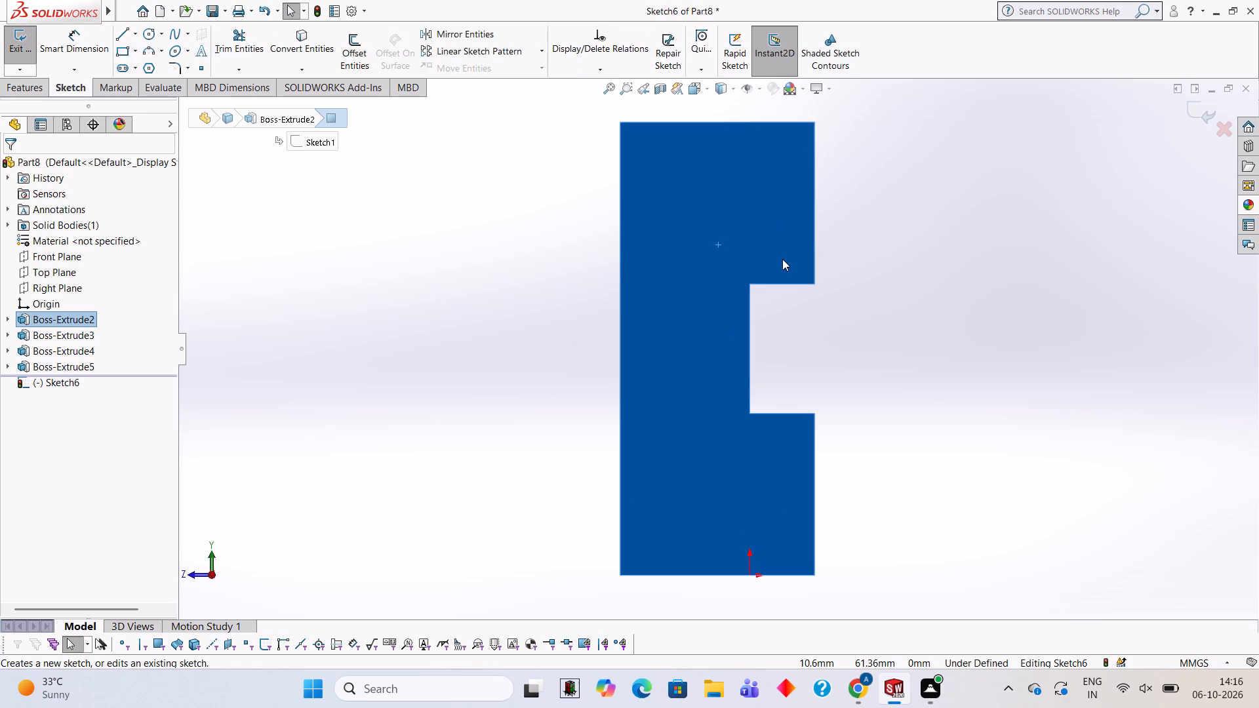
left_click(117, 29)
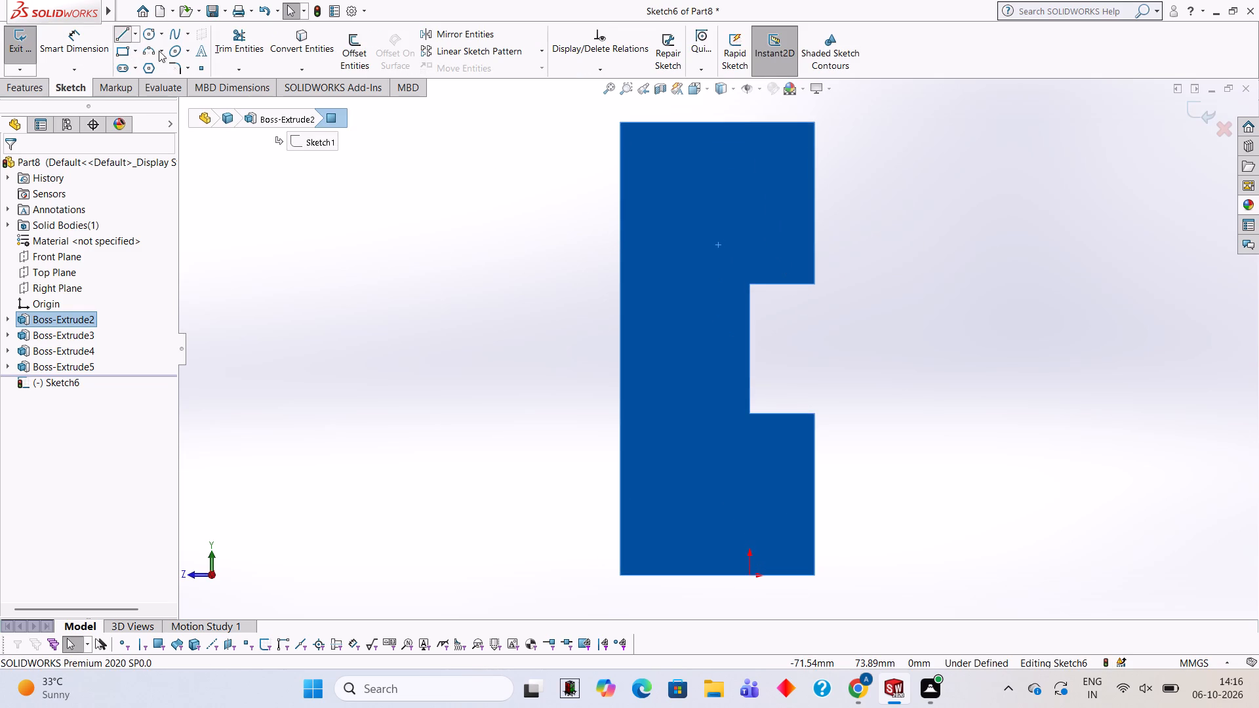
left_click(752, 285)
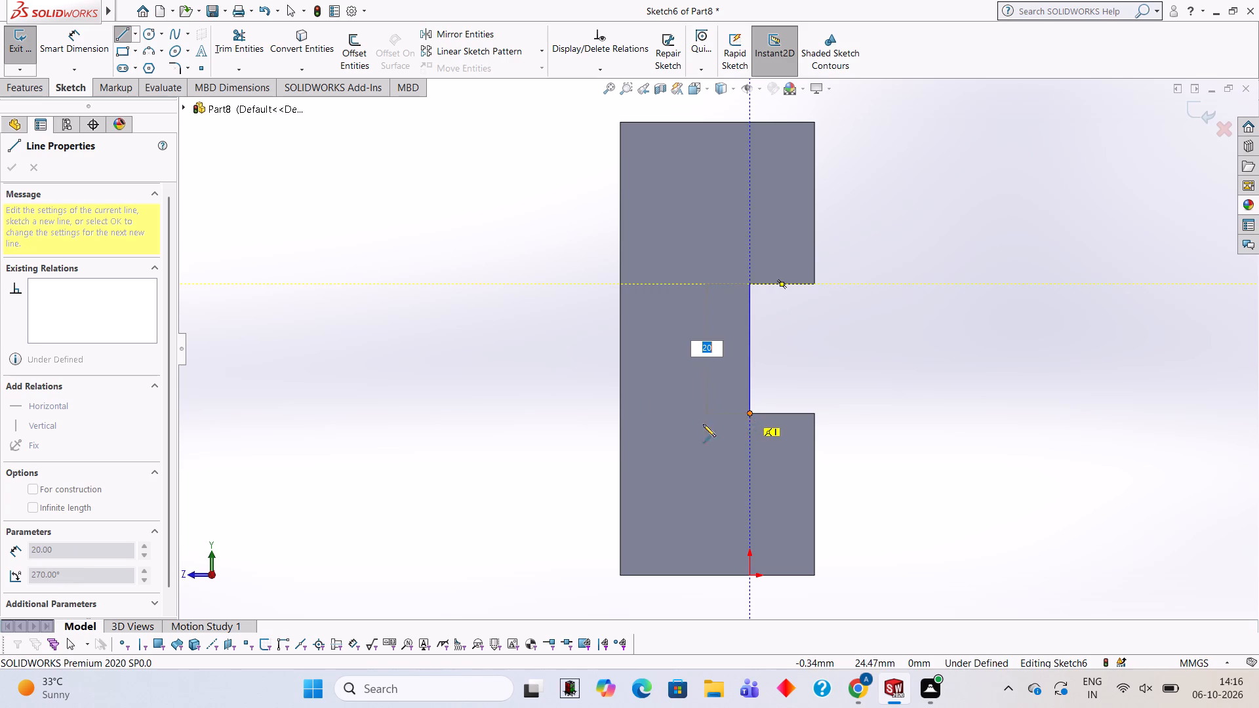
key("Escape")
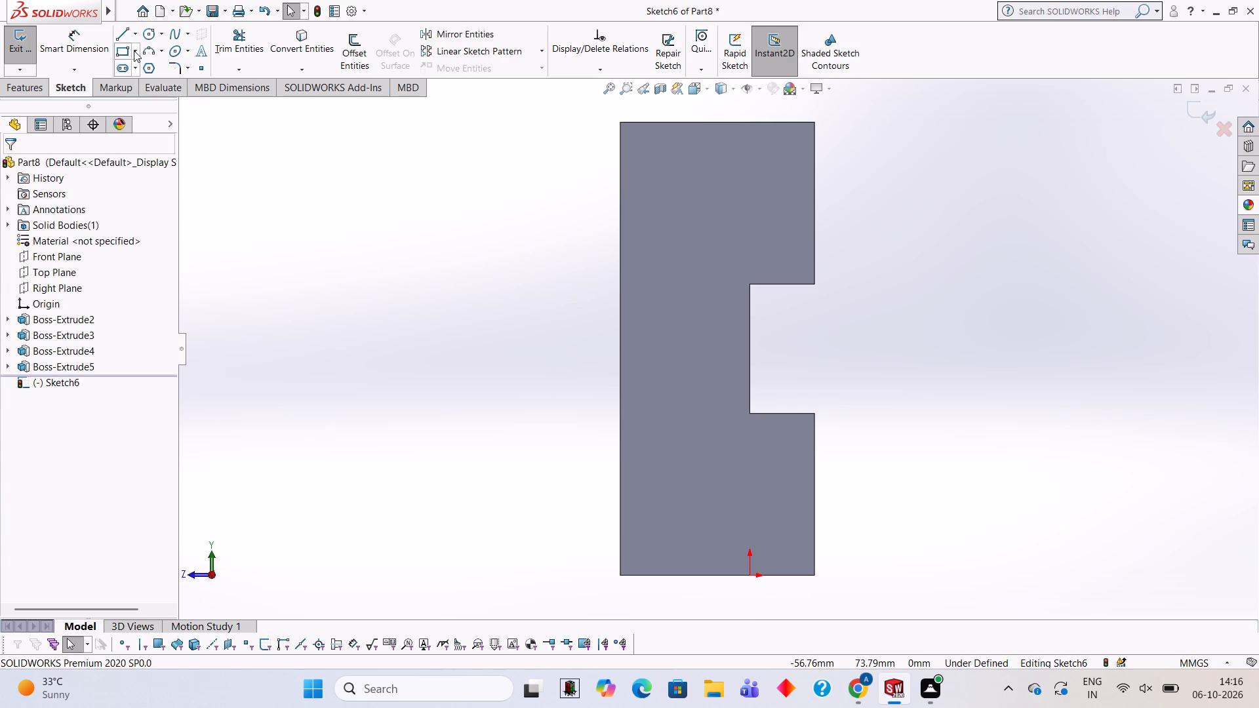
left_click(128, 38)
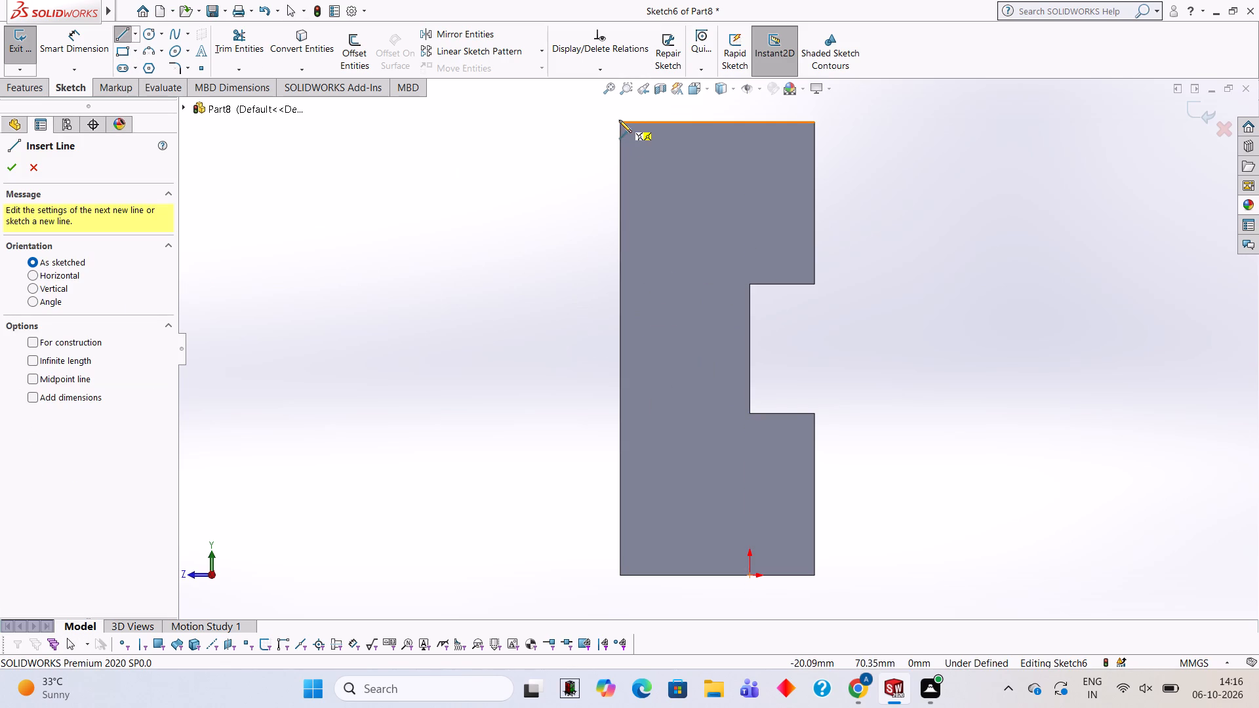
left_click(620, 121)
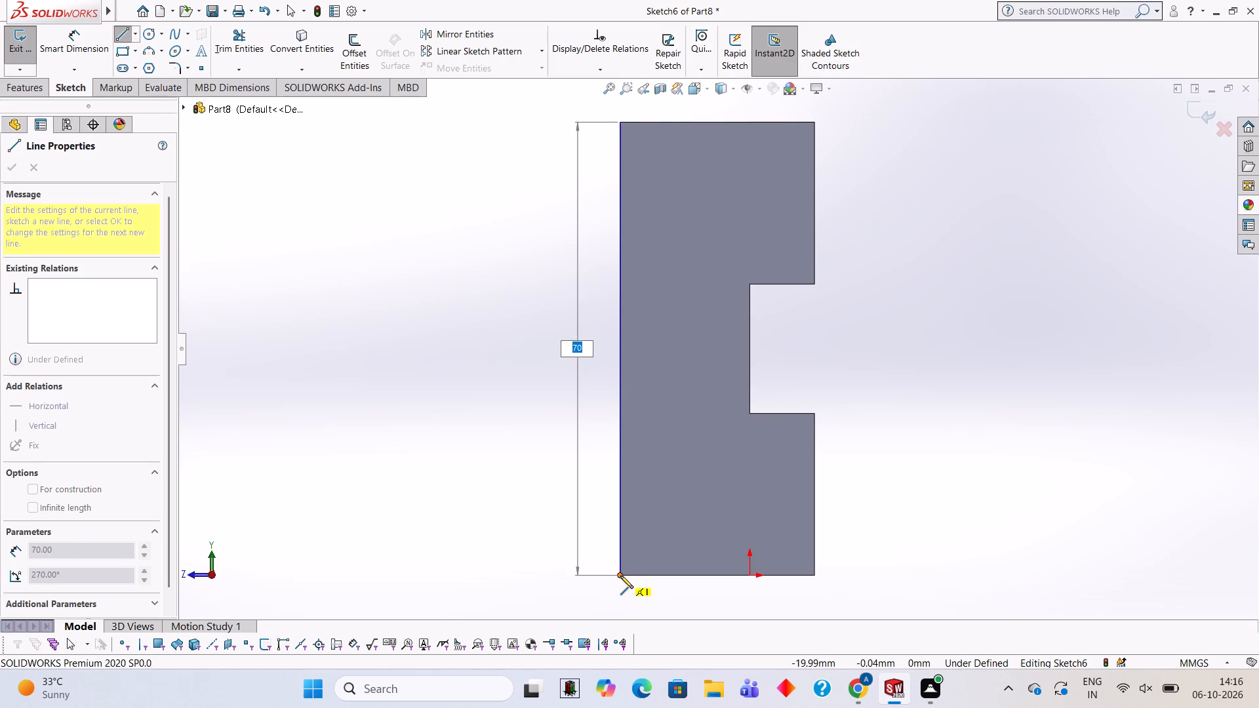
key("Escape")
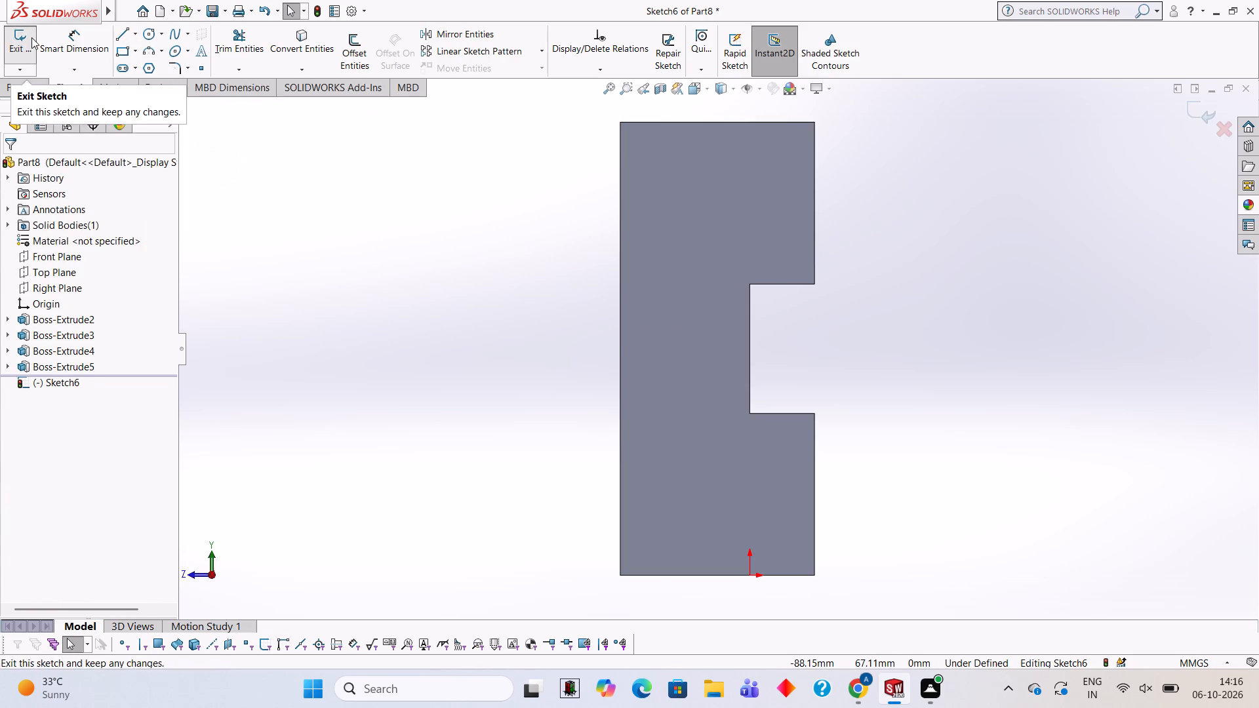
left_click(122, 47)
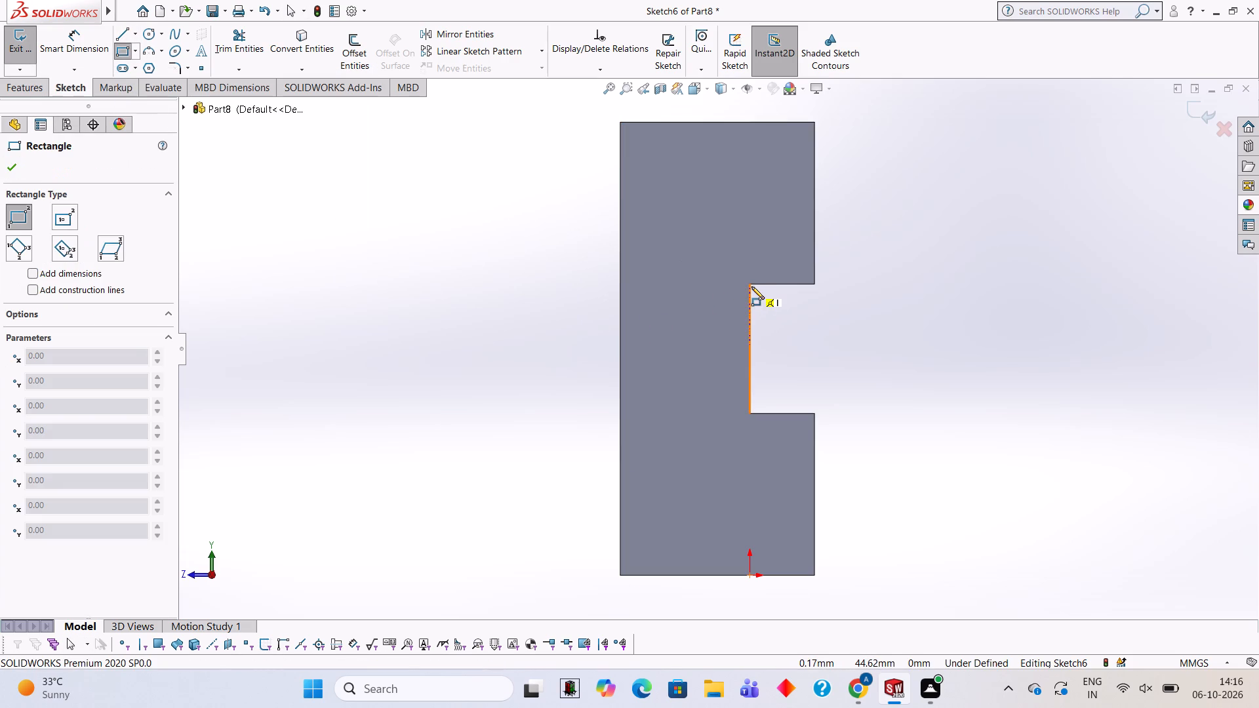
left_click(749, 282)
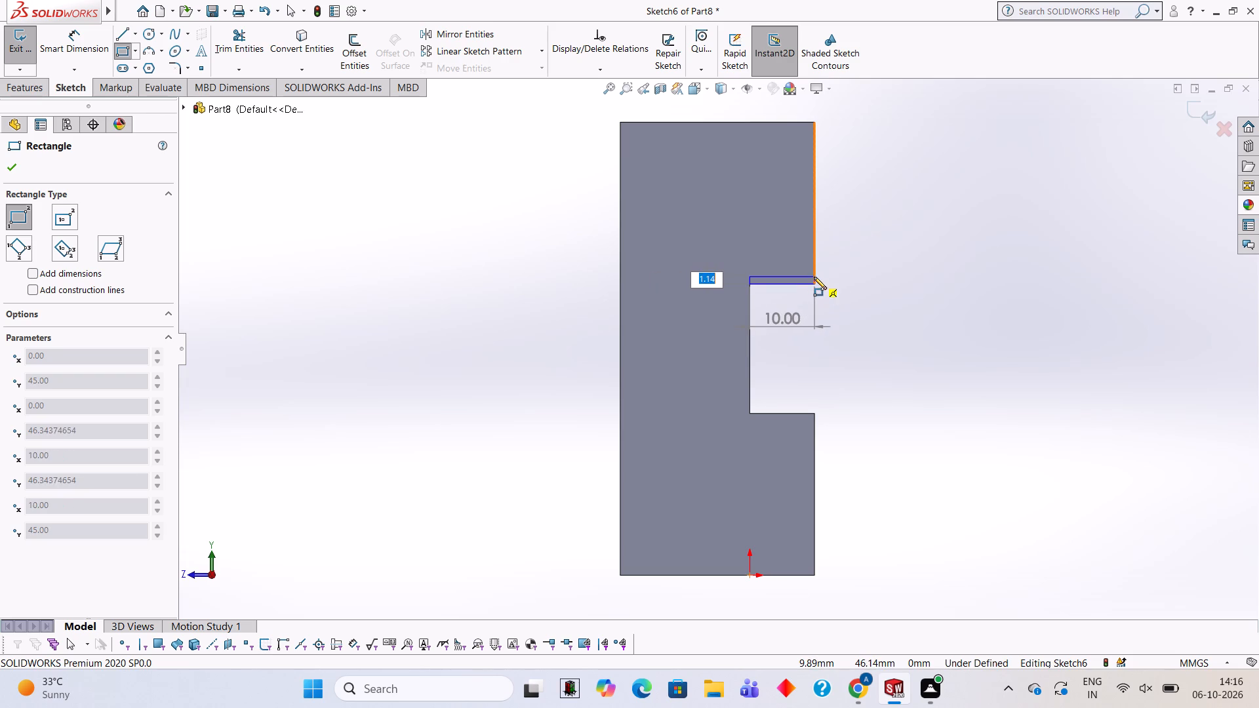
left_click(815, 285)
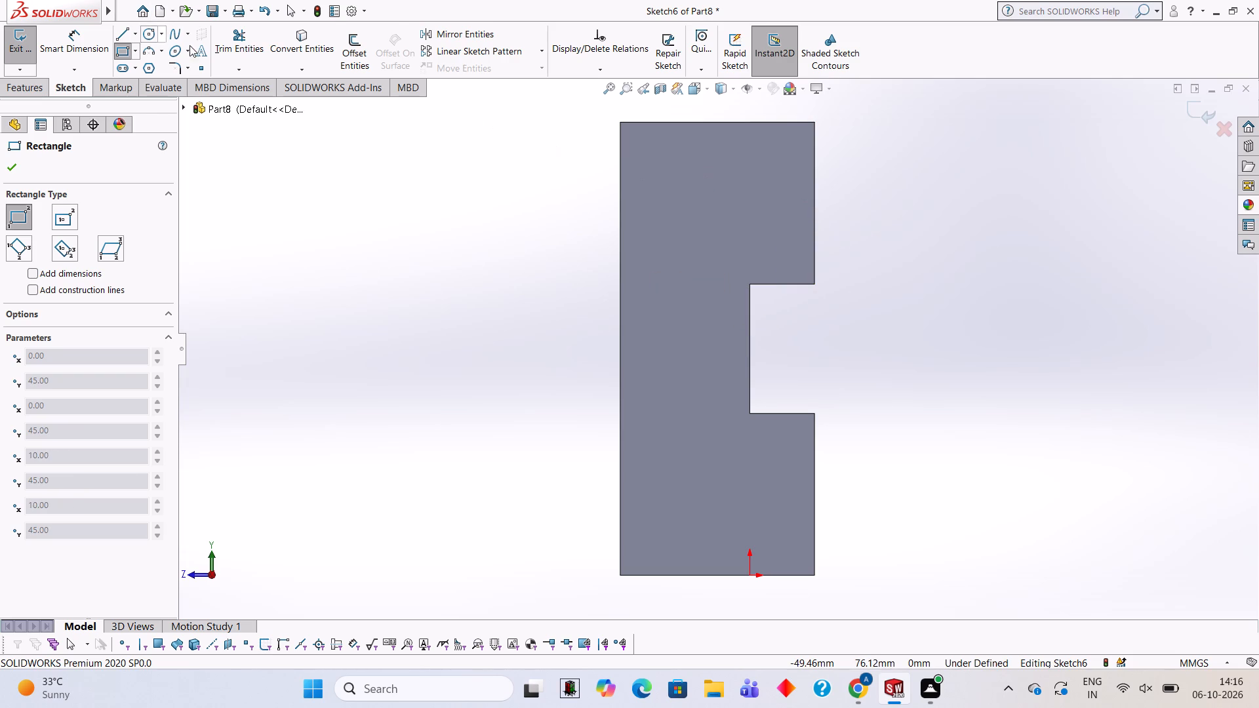
Draw a closed 10 mm square with lines on the upper lug's side, starting at the notch's upper inner corner.
left_click(119, 35)
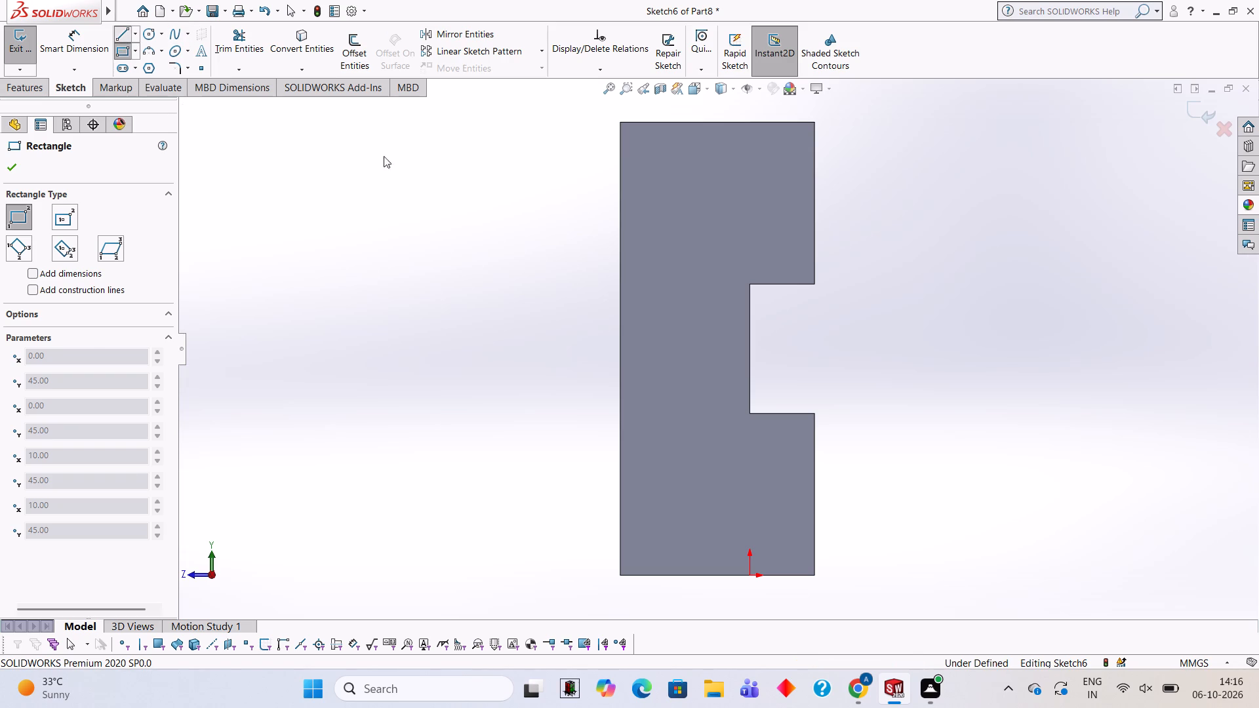
left_click(749, 285)
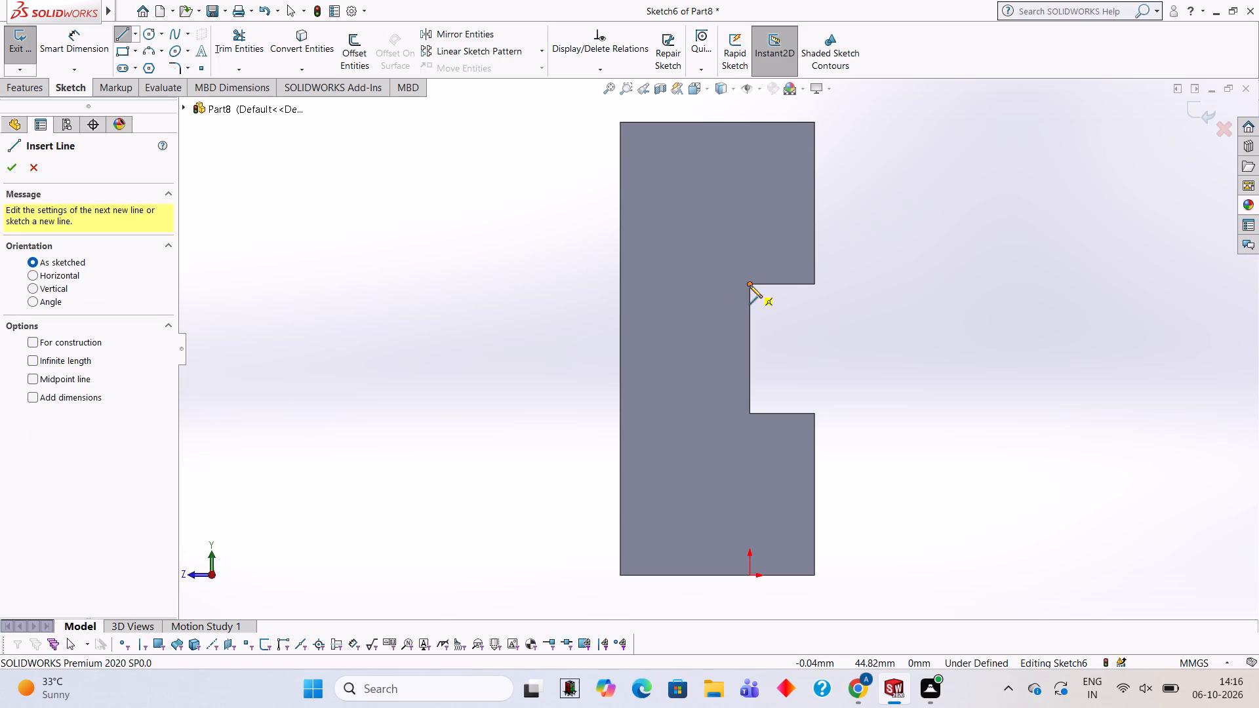
type("10")
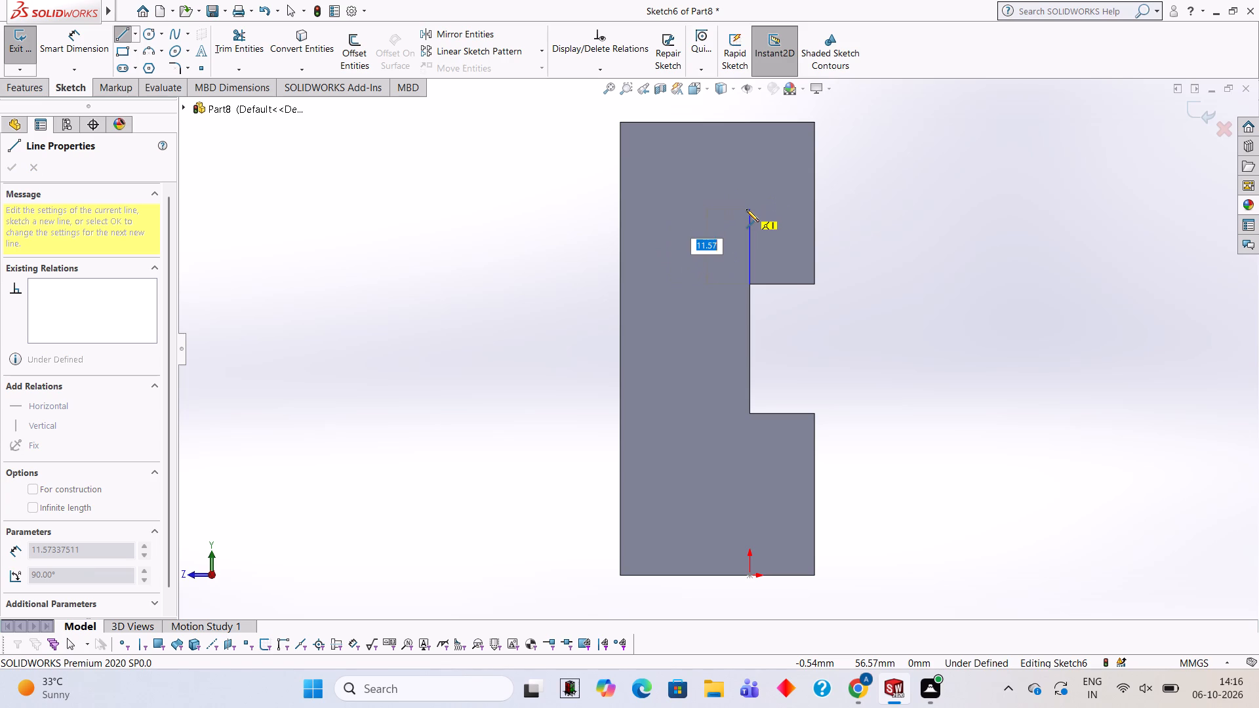
type("10")
key("Return")
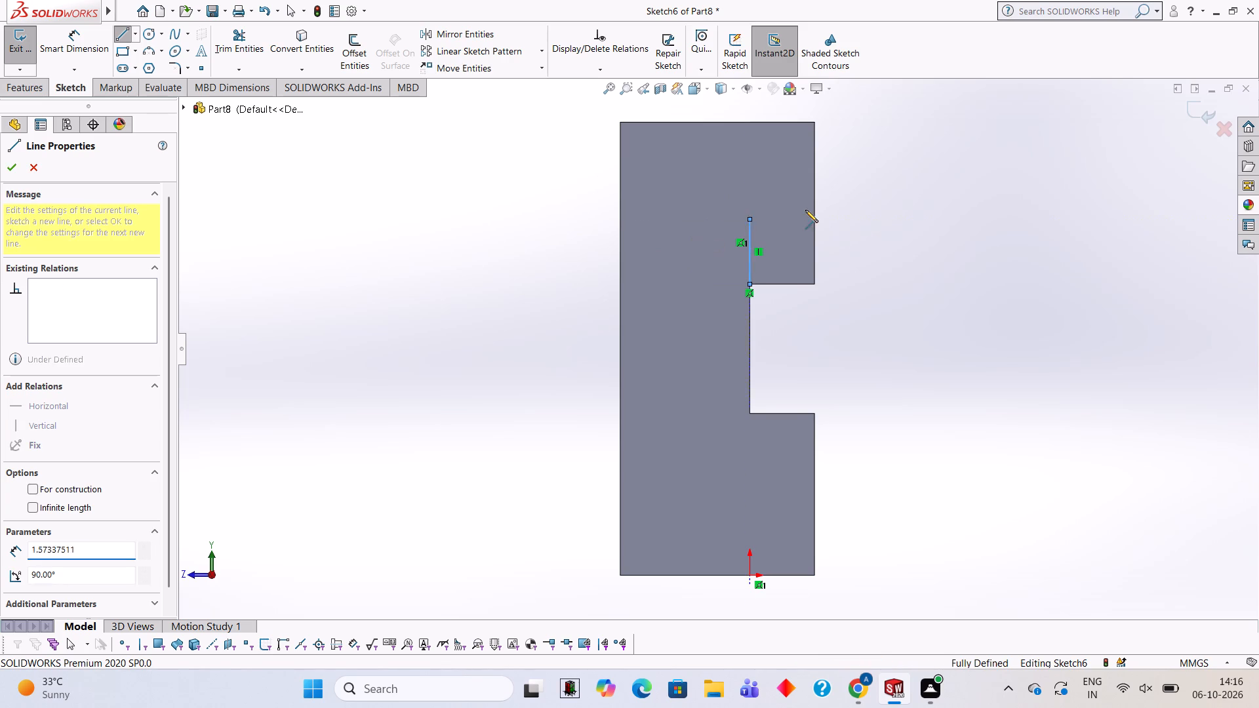
left_click(816, 218)
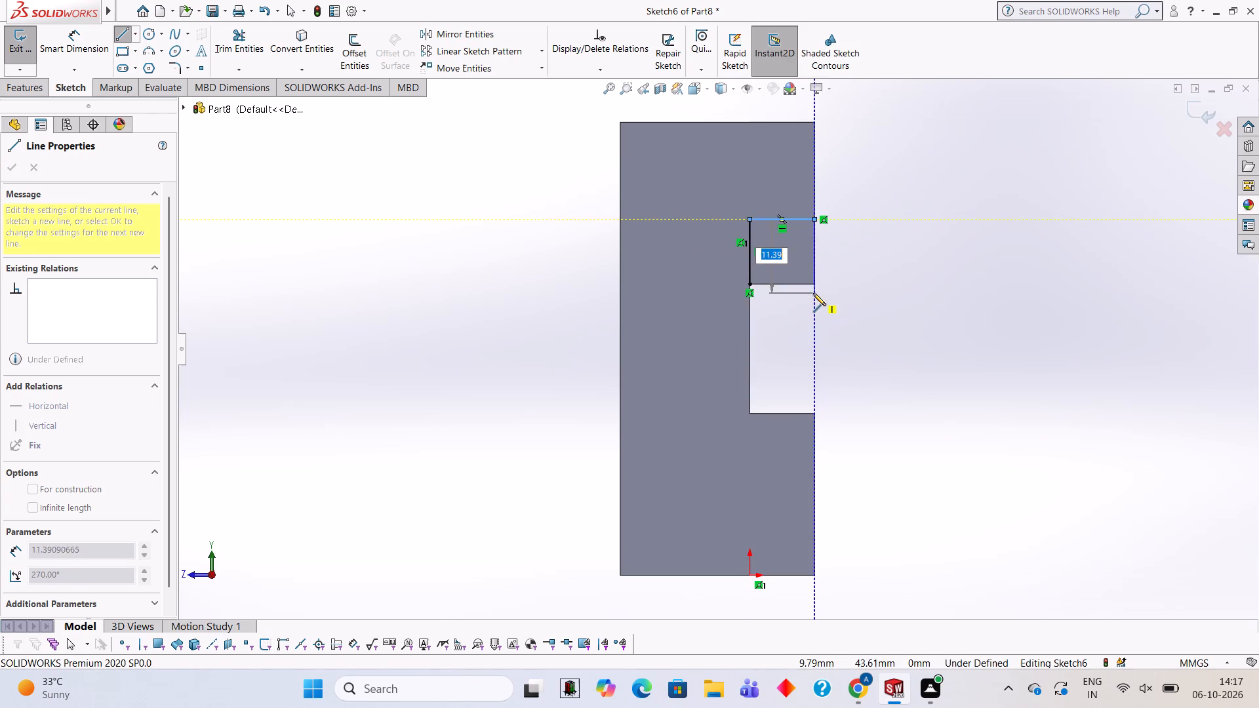
left_click(814, 283)
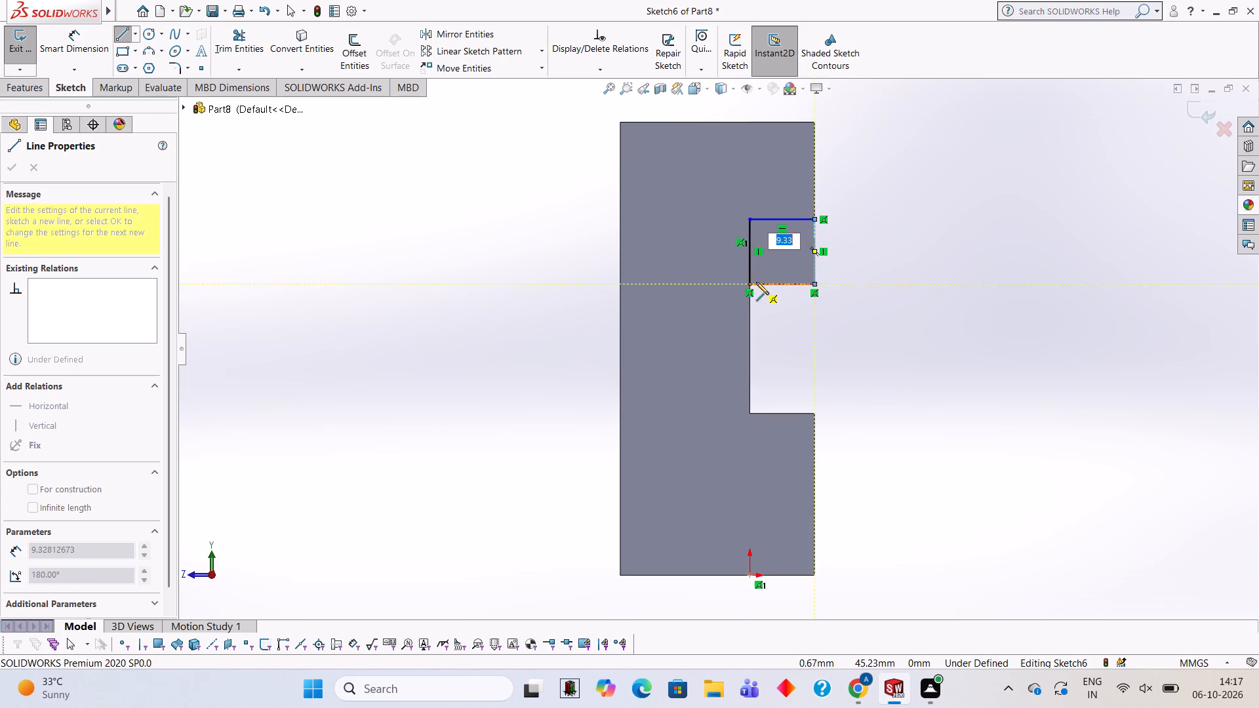
left_click(750, 282)
key("Escape")
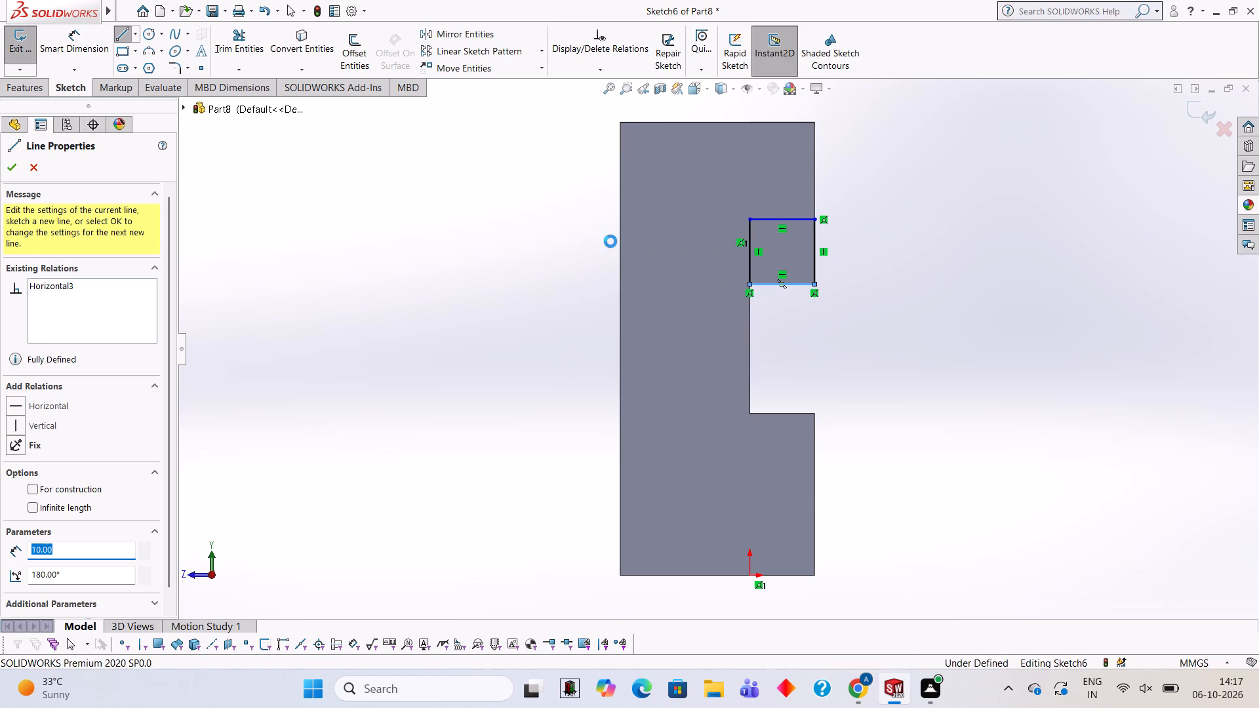
Extrude-cut the 10 mm square sketch 70 mm deep across the block to shorten both upper lugs.
middle_click_drag(927, 203, 848, 210)
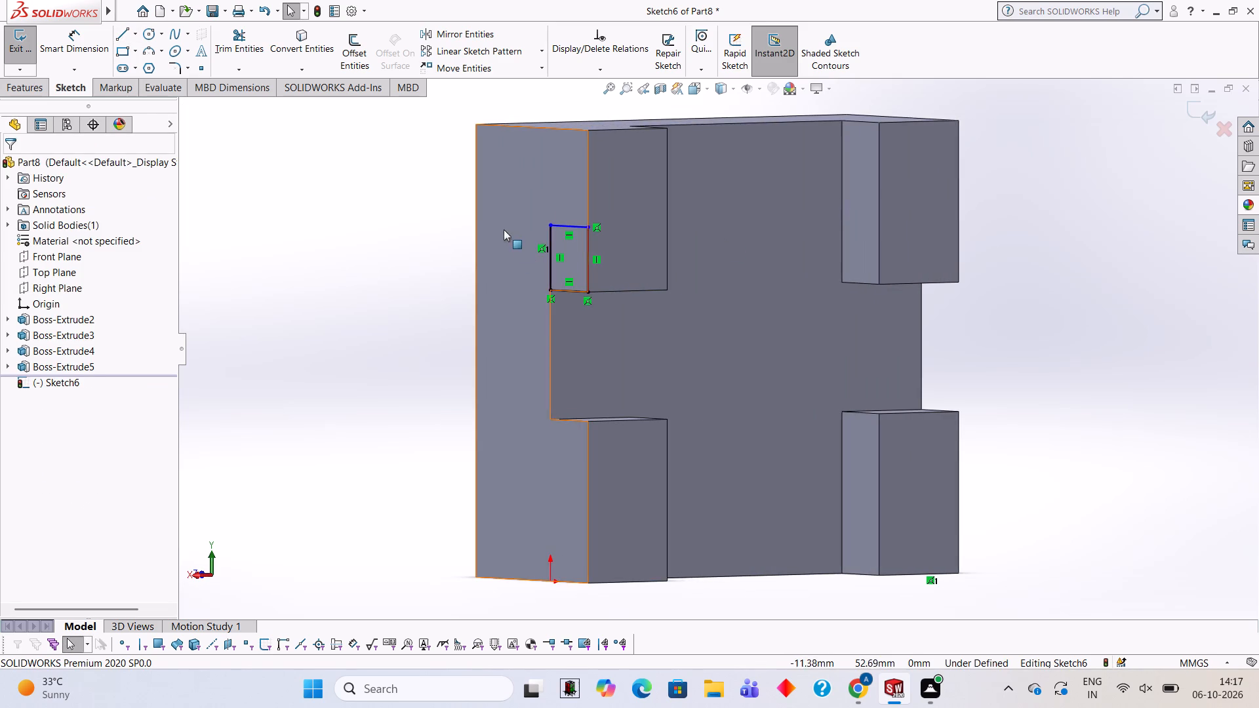
scroll(427, 210, "up", 1)
middle_click_drag(409, 210, 366, 212)
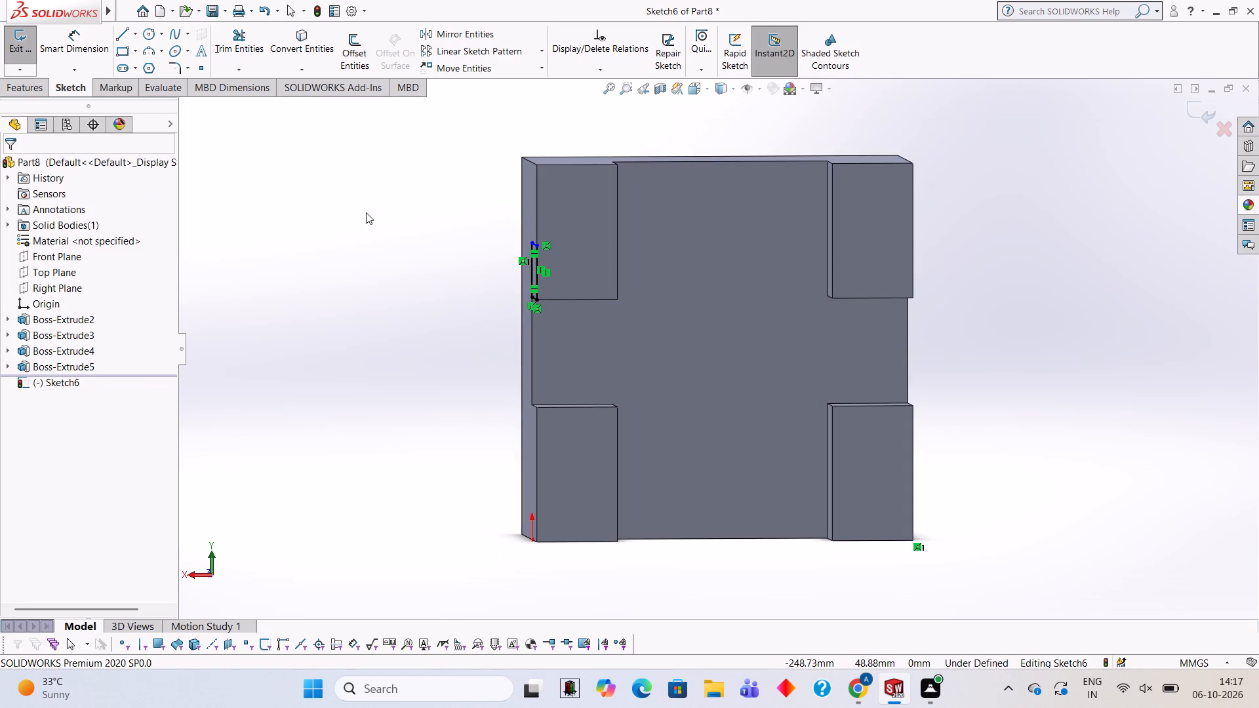
left_click(33, 88)
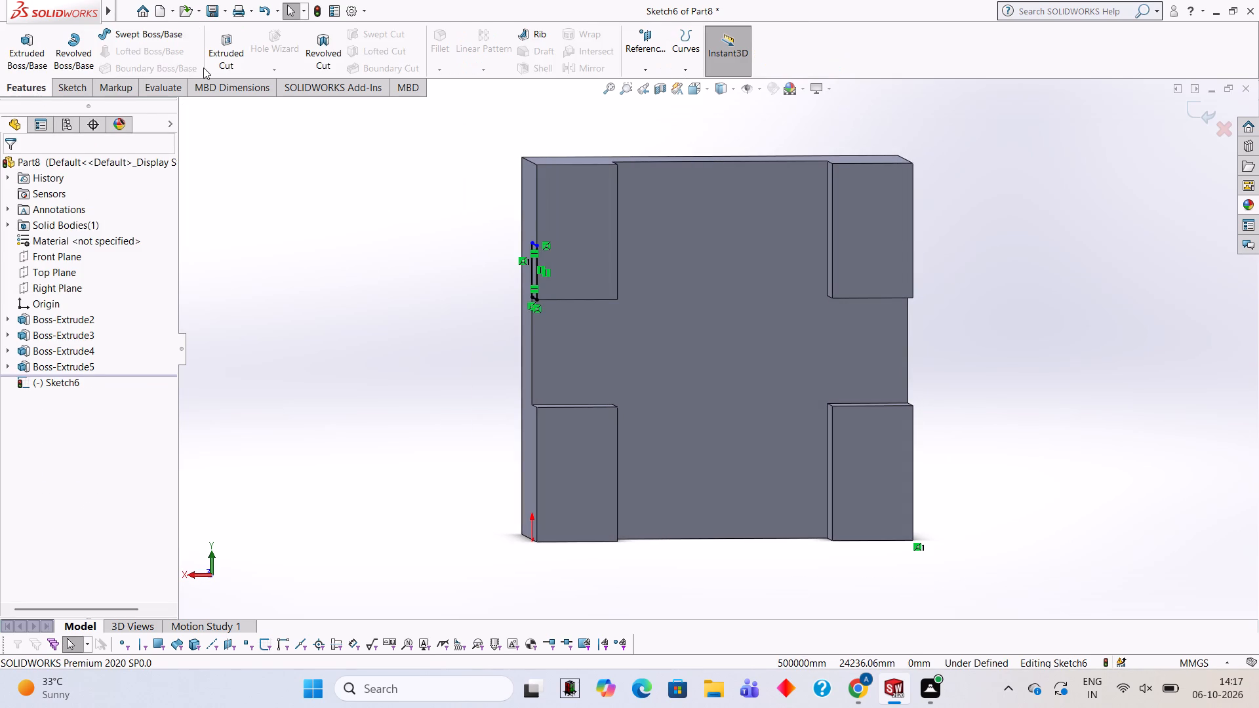
left_click(220, 62)
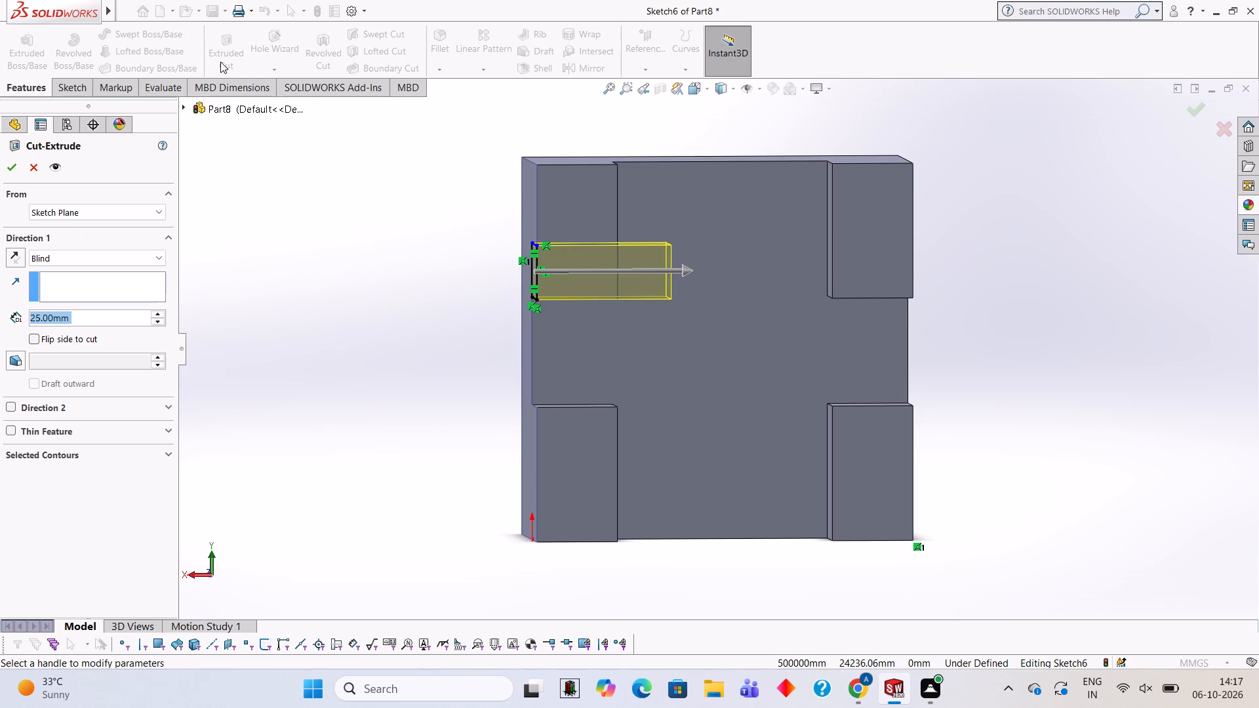
type("70")
key("Return")
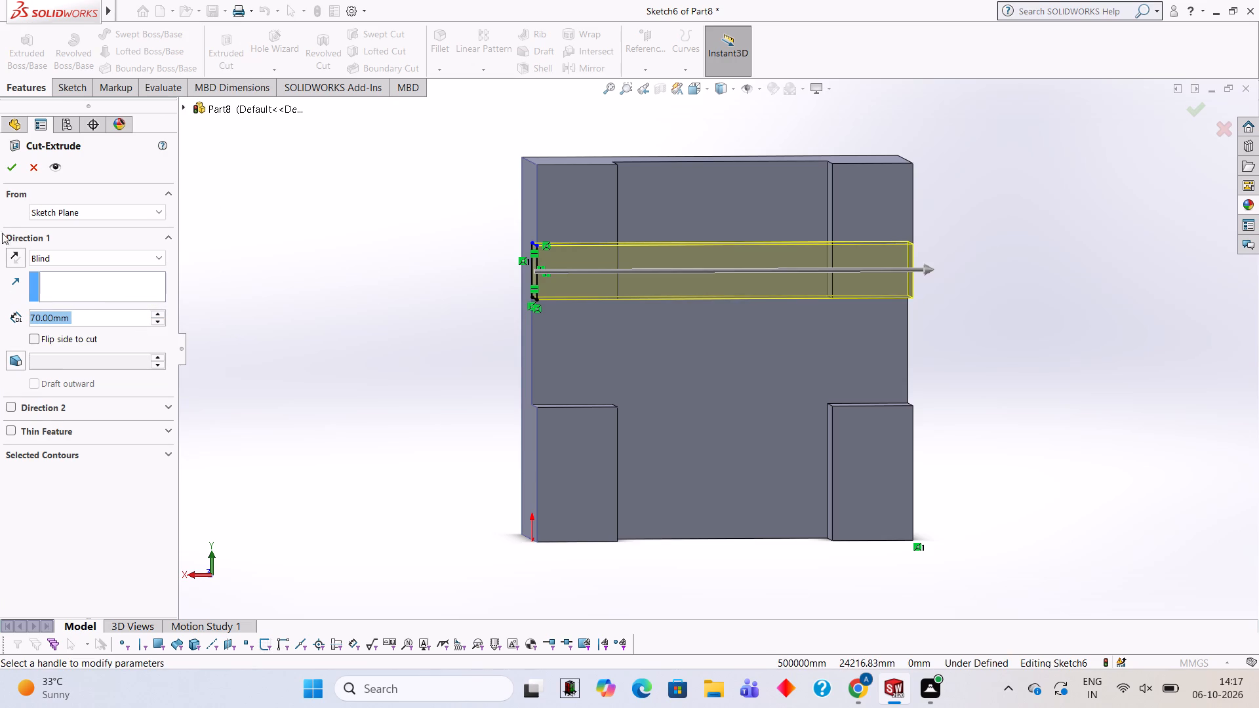
left_click(12, 162)
left_click(406, 287)
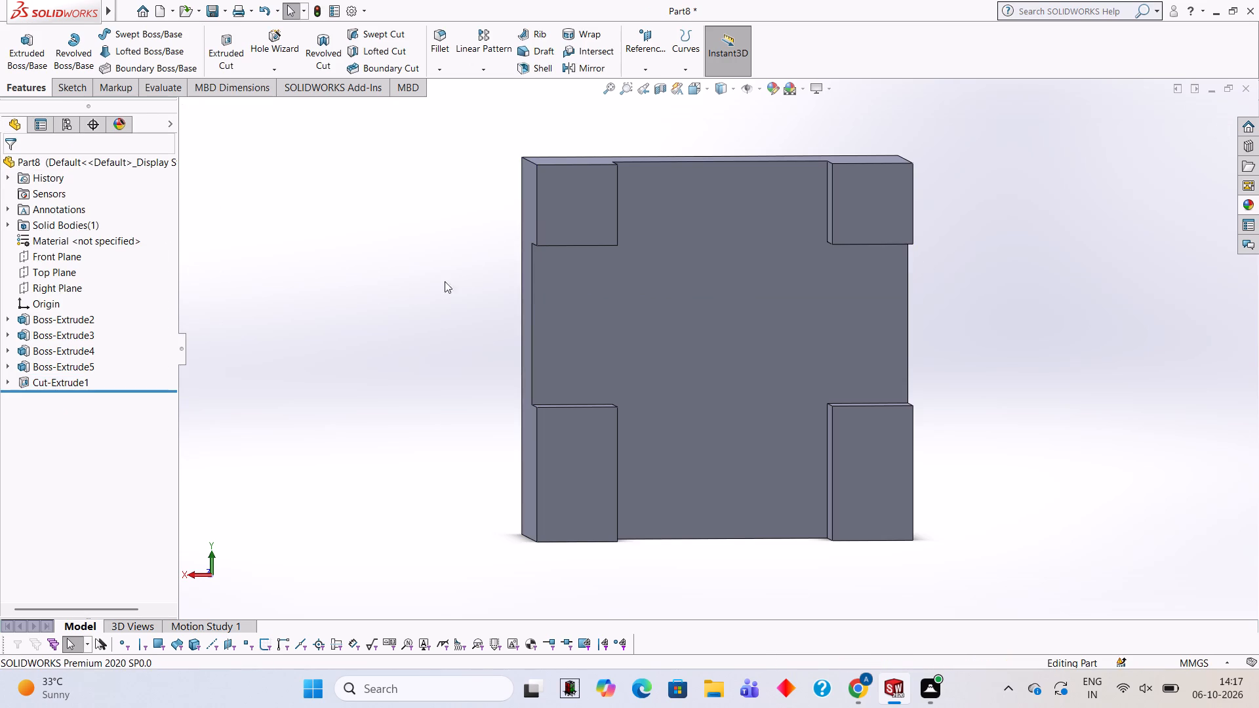
Start a new sketch on the block's notched side face, on the side away from the origin, and view it straight on.
middle_click_drag(506, 296, 582, 395)
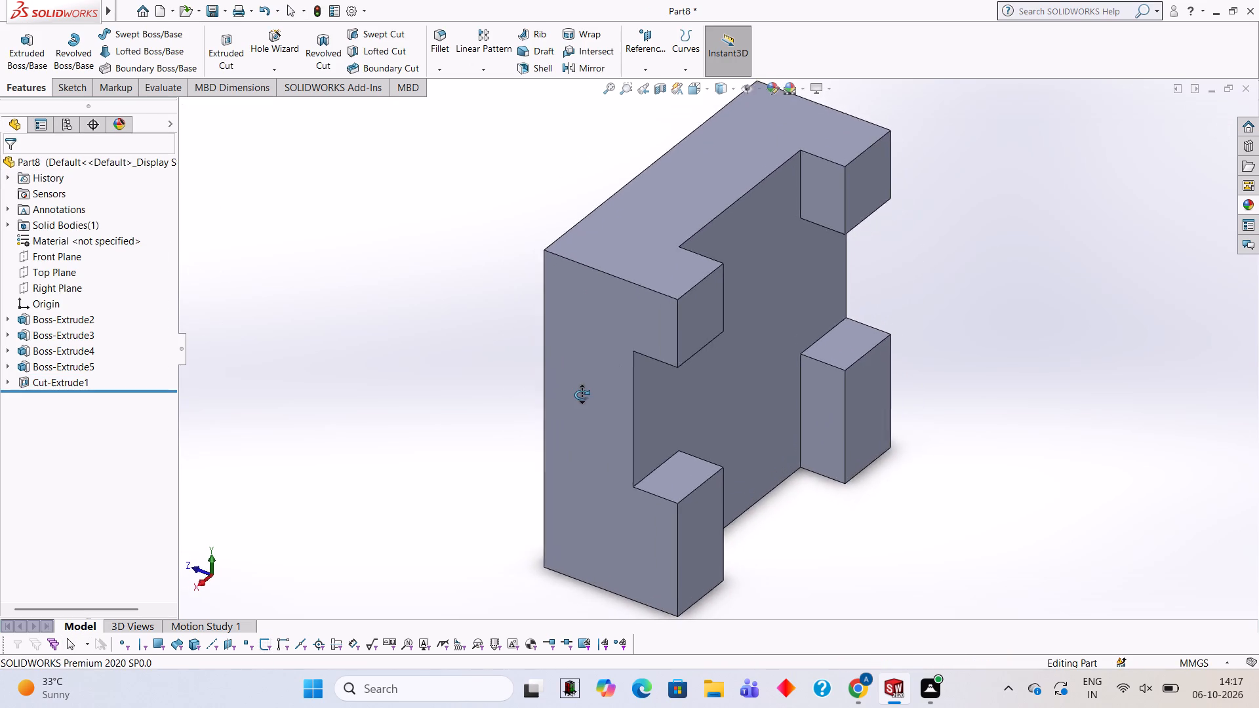
middle_click_drag(582, 395, 505, 430)
middle_click(505, 430)
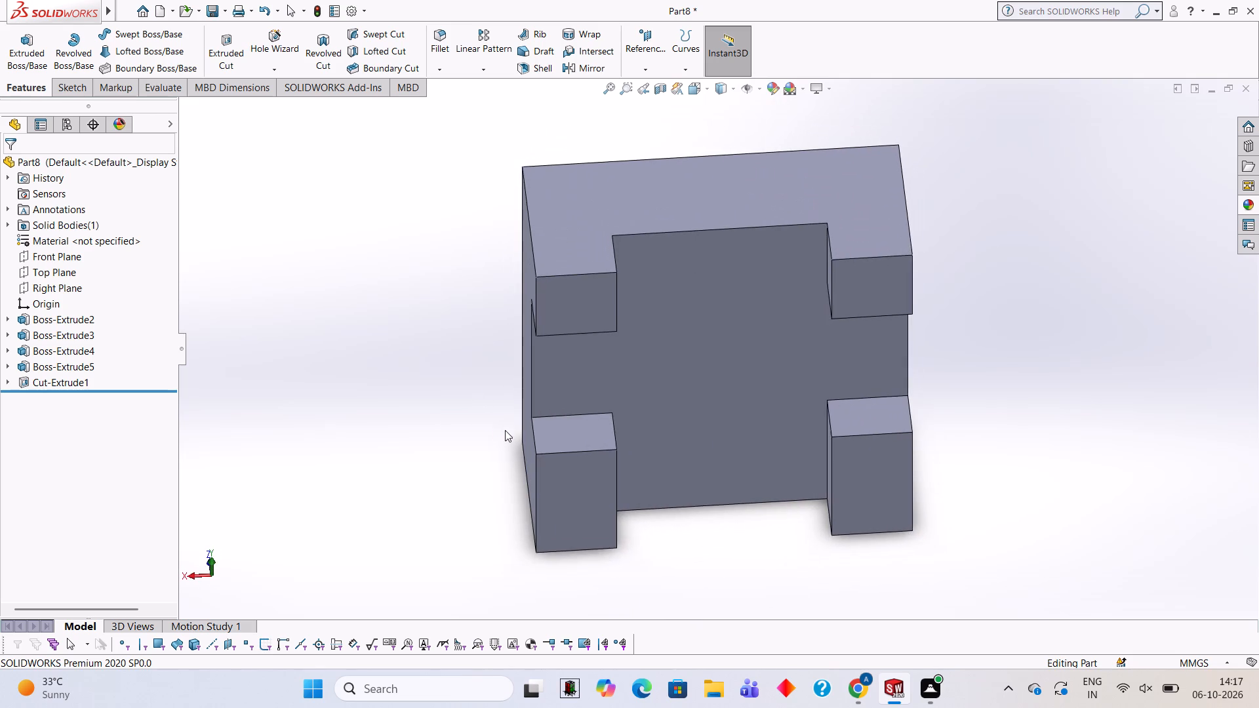
middle_click_drag(505, 430, 505, 344)
scroll(757, 396, "up", 1)
middle_click_drag(794, 401, 829, 294)
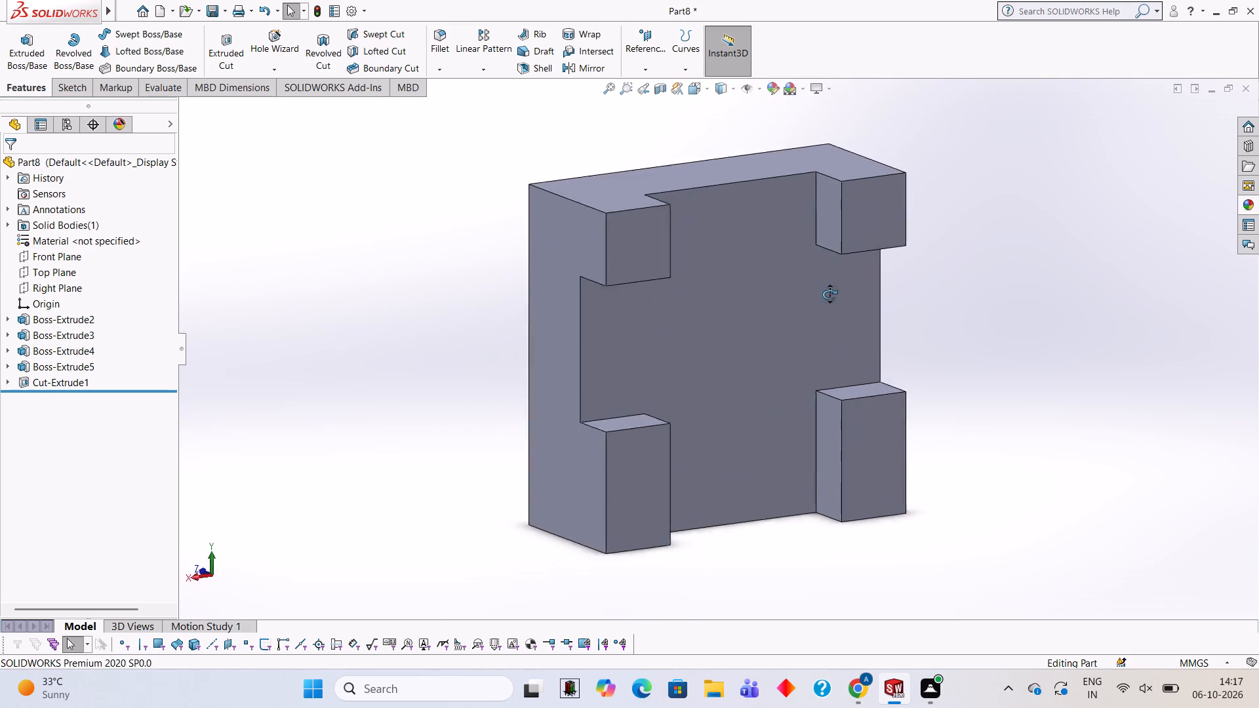
middle_click_drag(829, 294, 826, 285)
middle_click_drag(694, 357, 740, 355)
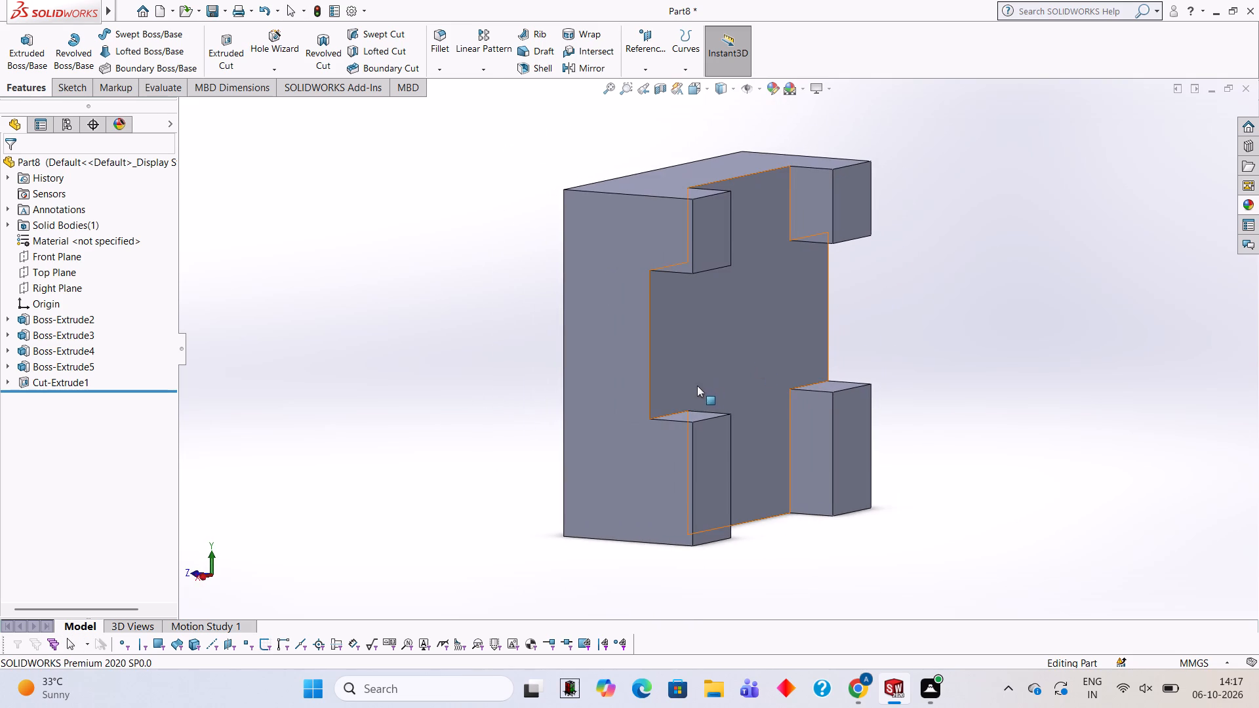
middle_click_drag(697, 385, 730, 383)
left_click(676, 482)
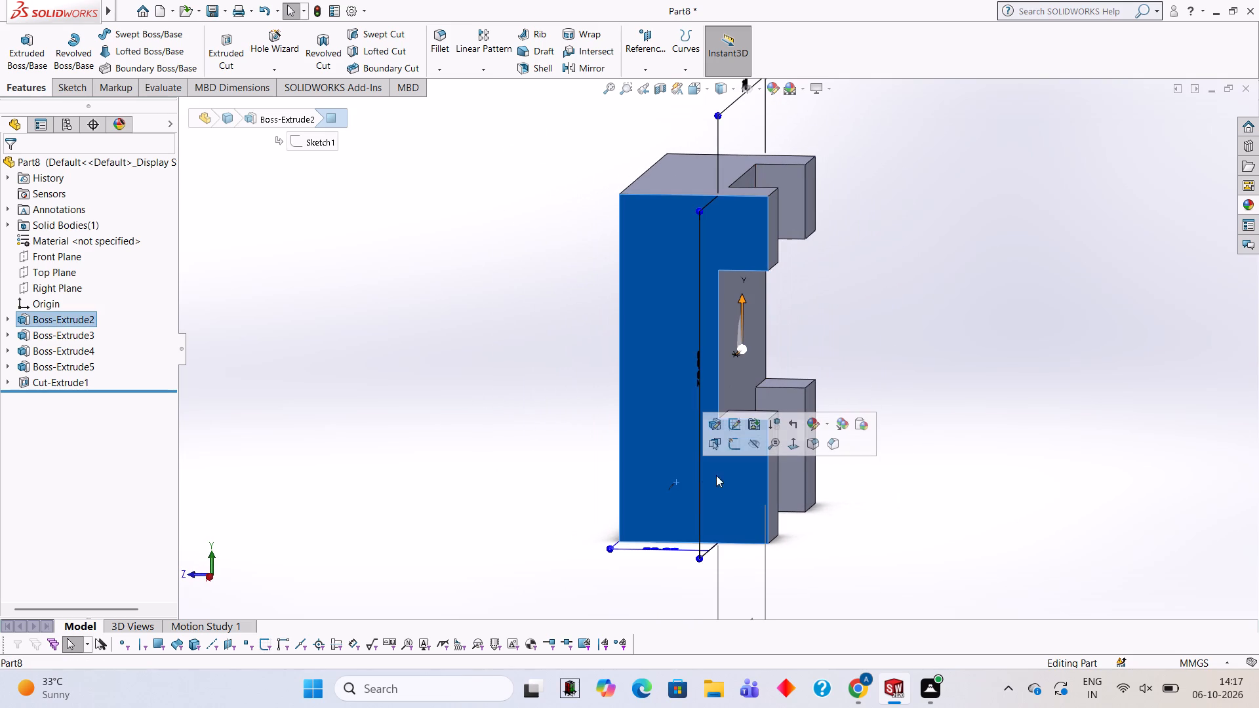
left_click(734, 438)
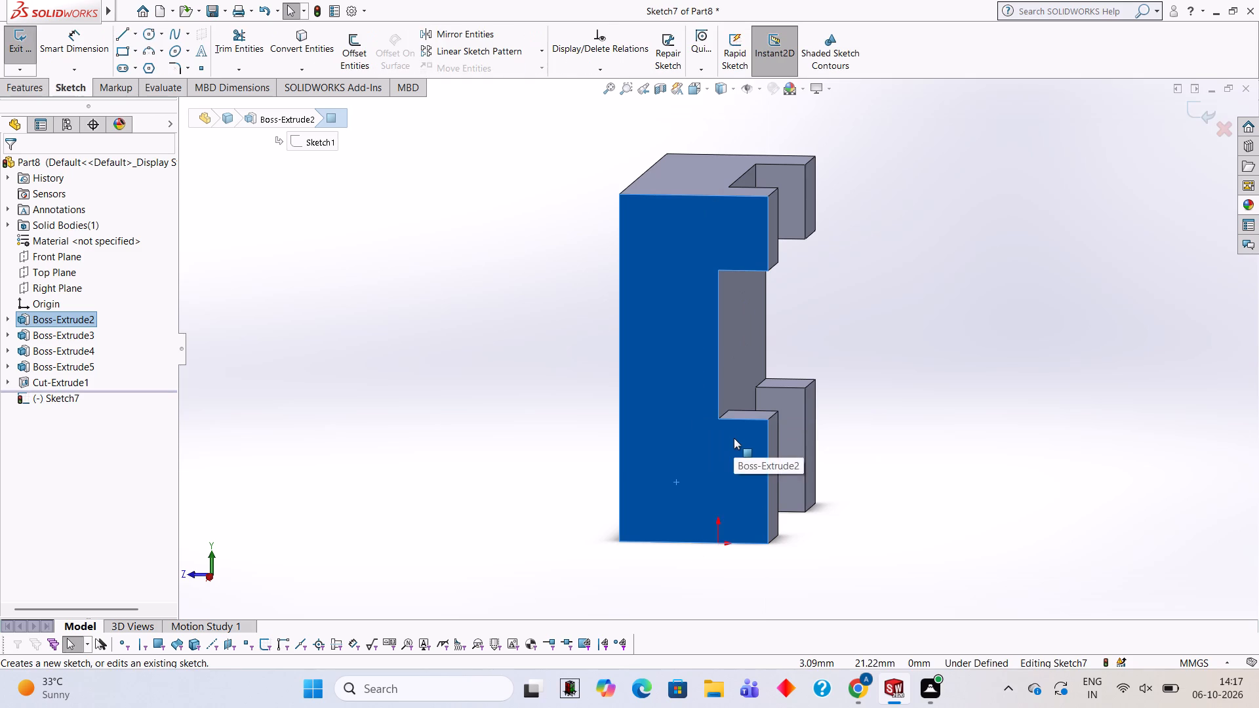
key("ctrl+8")
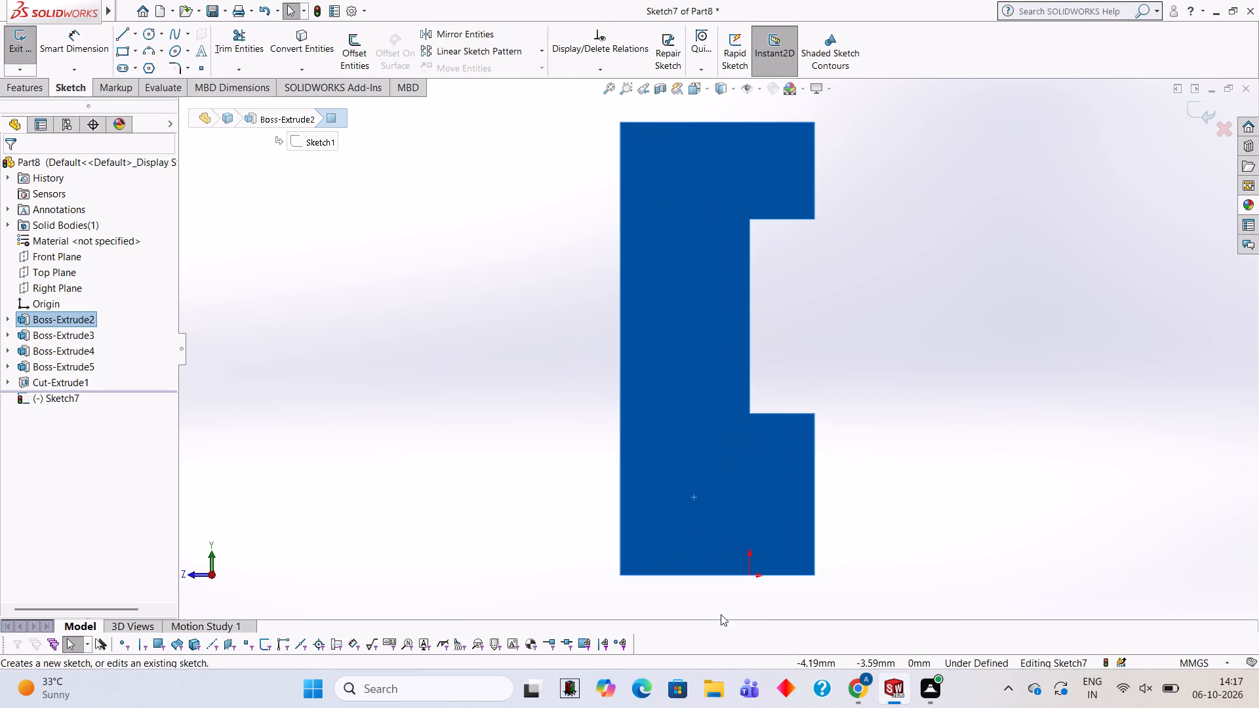
Draw a closed 10 mm square with lines on the lower lug's side, starting at the lug's upper outer corner.
left_click(124, 39)
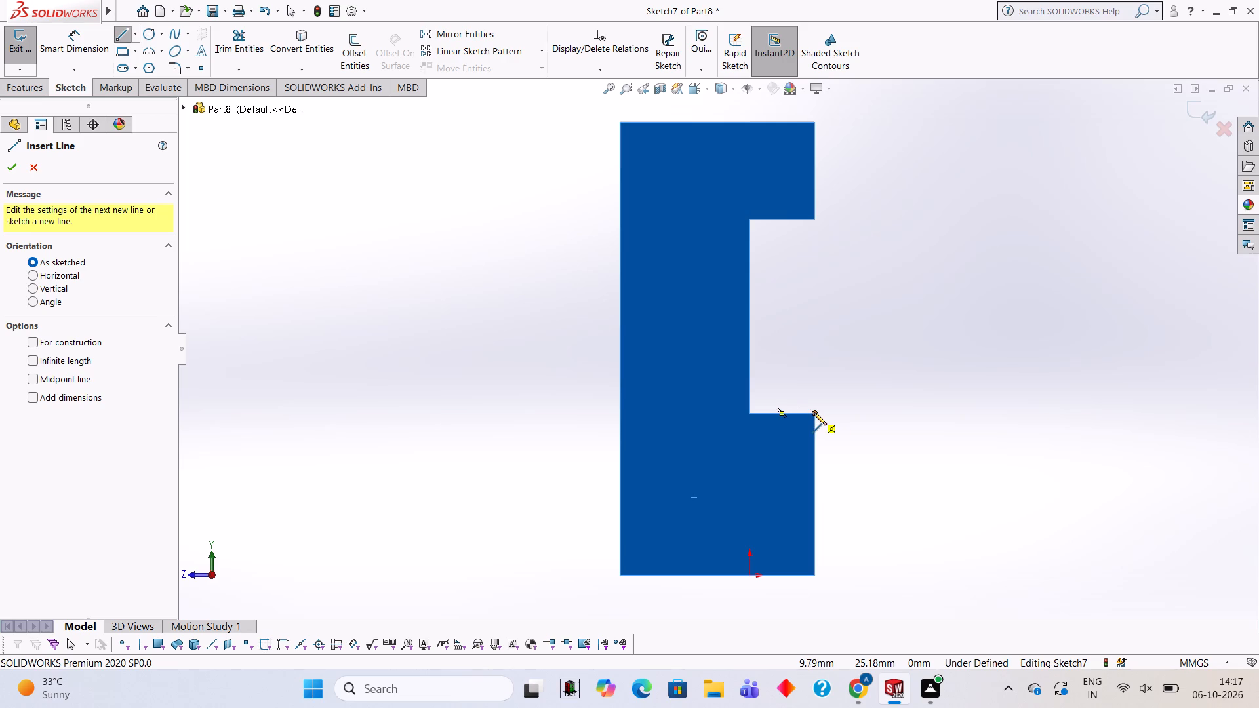
left_click(814, 412)
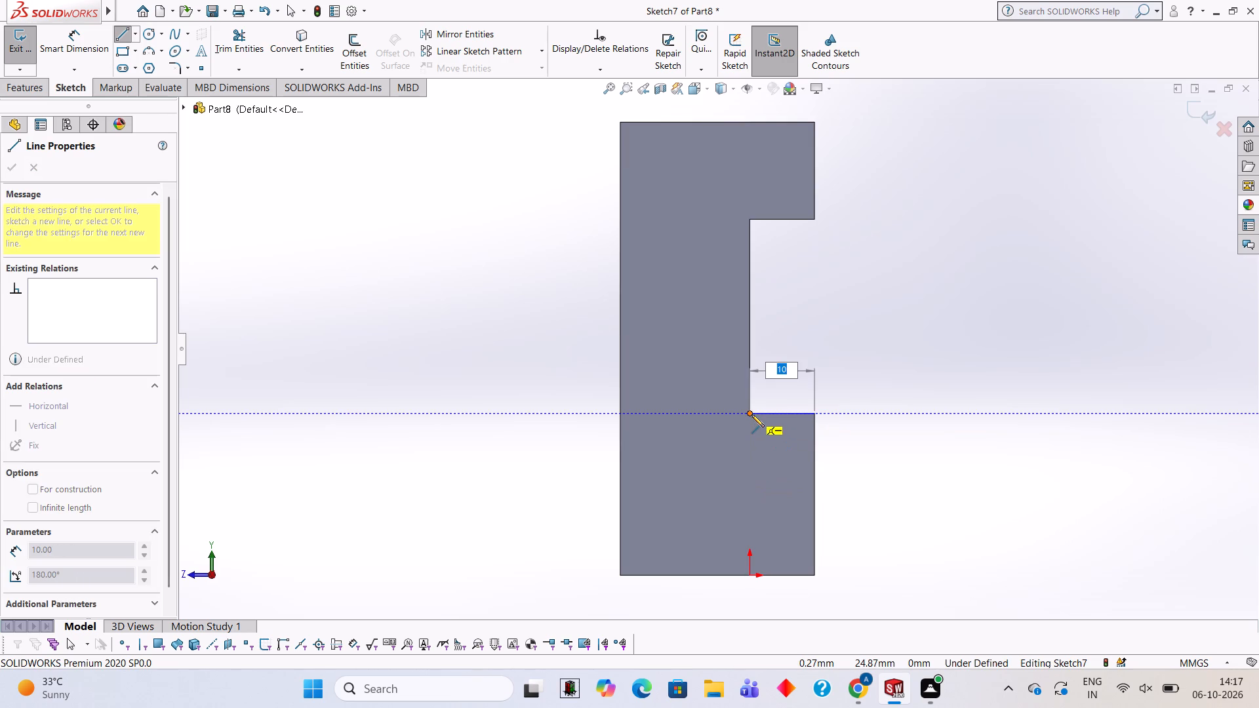
type("10")
key("Return")
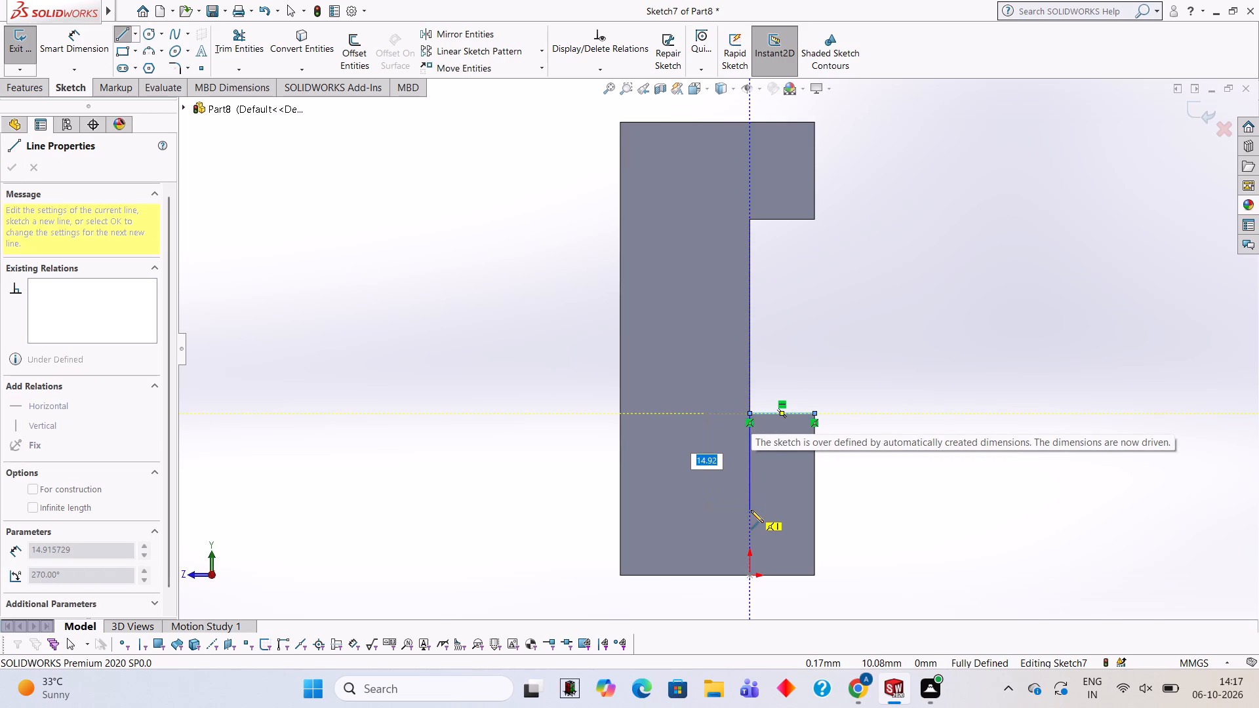
type("10")
key("Return")
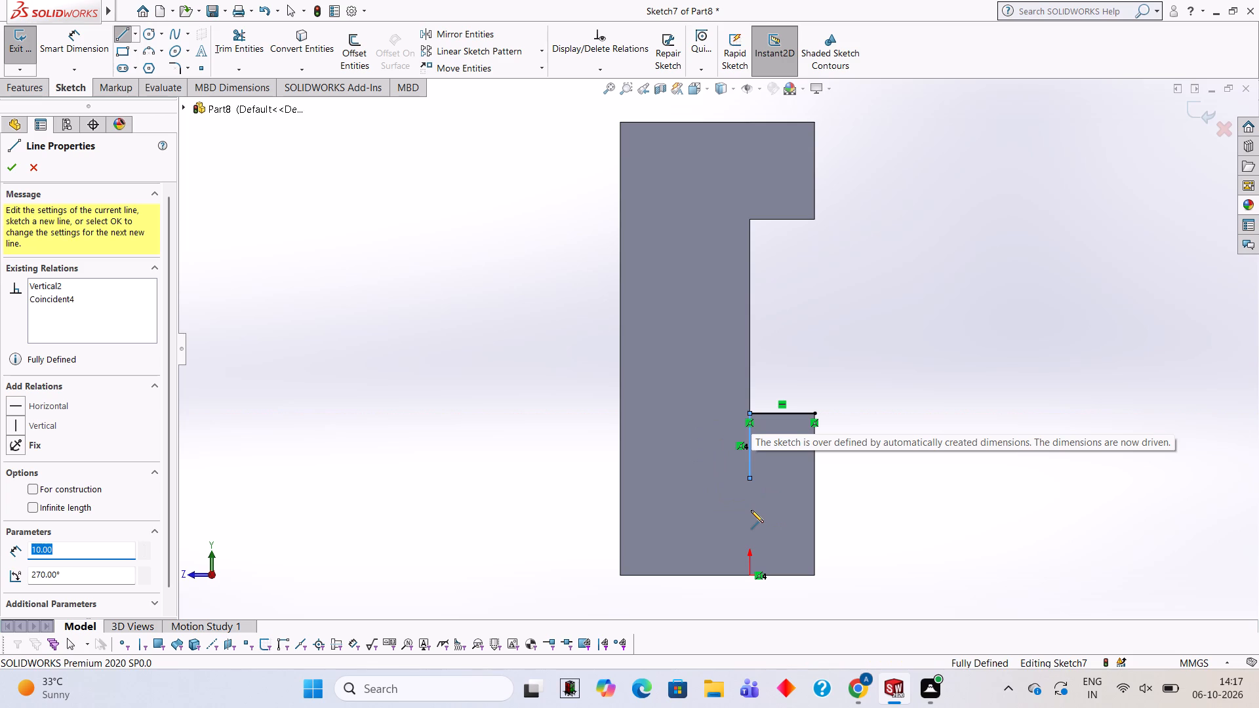
left_click(814, 477)
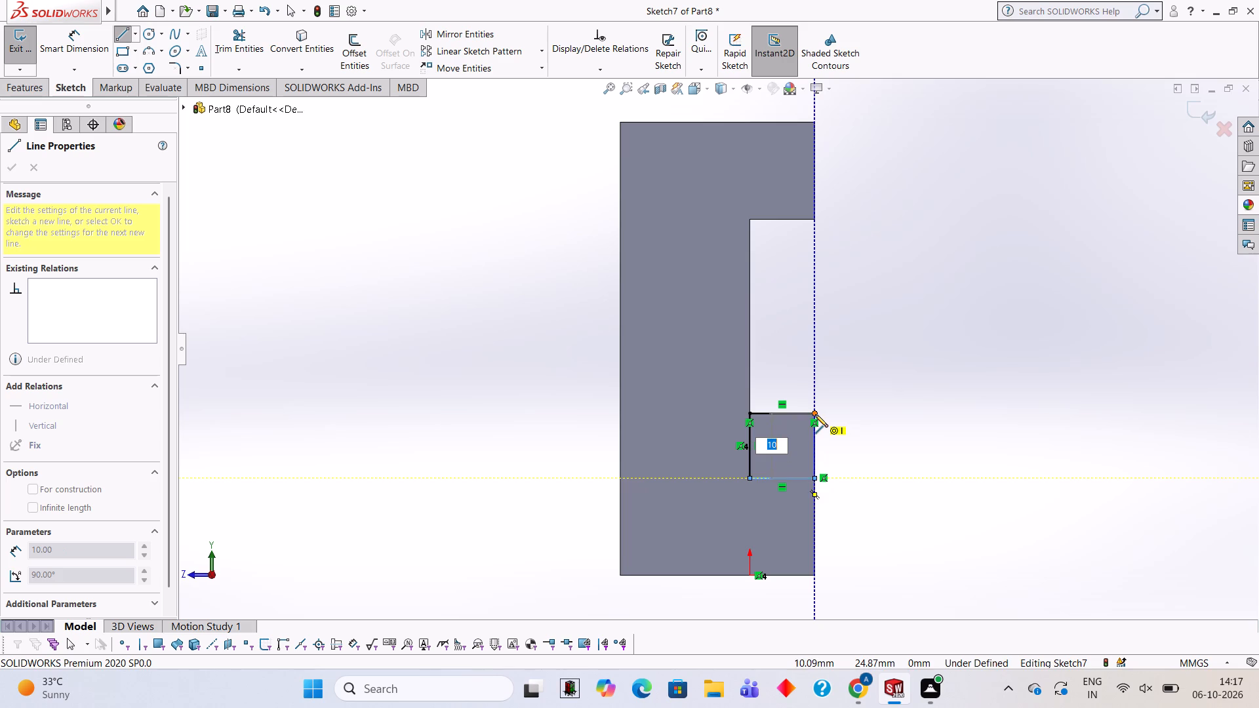
left_click(815, 414)
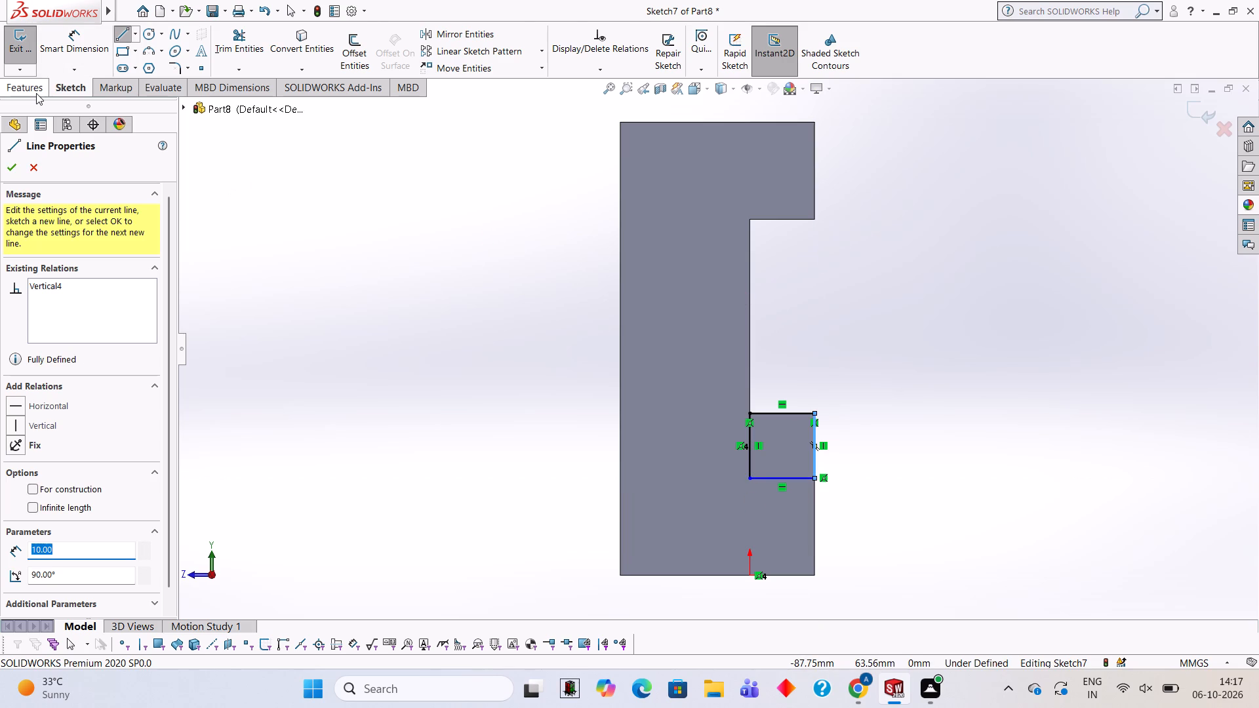
Extrude-cut the square 70 mm deep across the block to shorten both lower lugs.
left_click(36, 93)
left_click(238, 42)
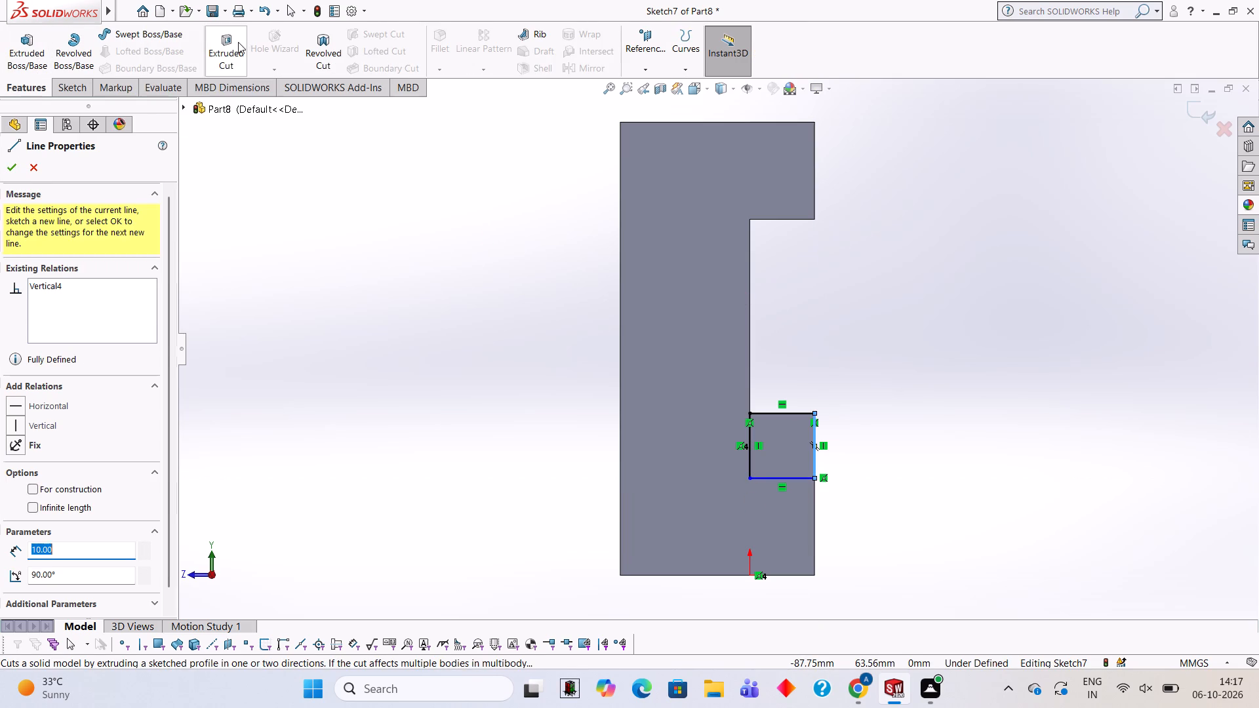
middle_click_drag(887, 271, 886, 271)
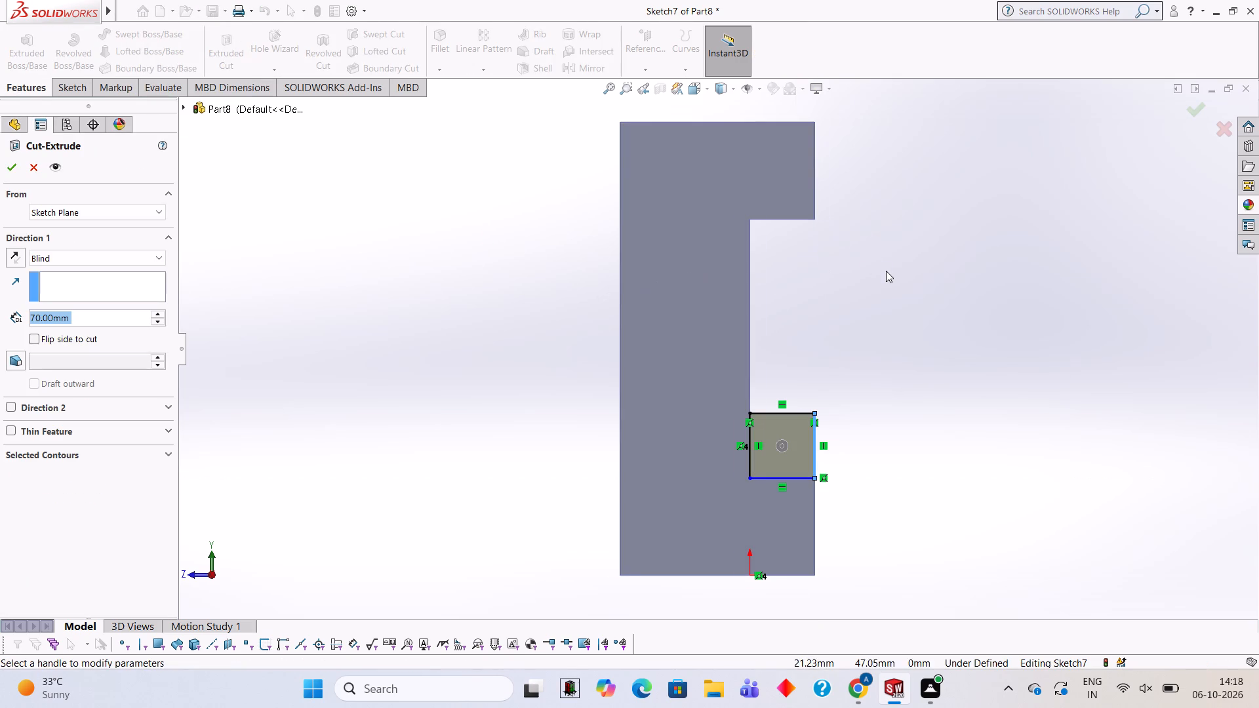
middle_click_drag(886, 271, 803, 275)
middle_click_drag(803, 275, 742, 277)
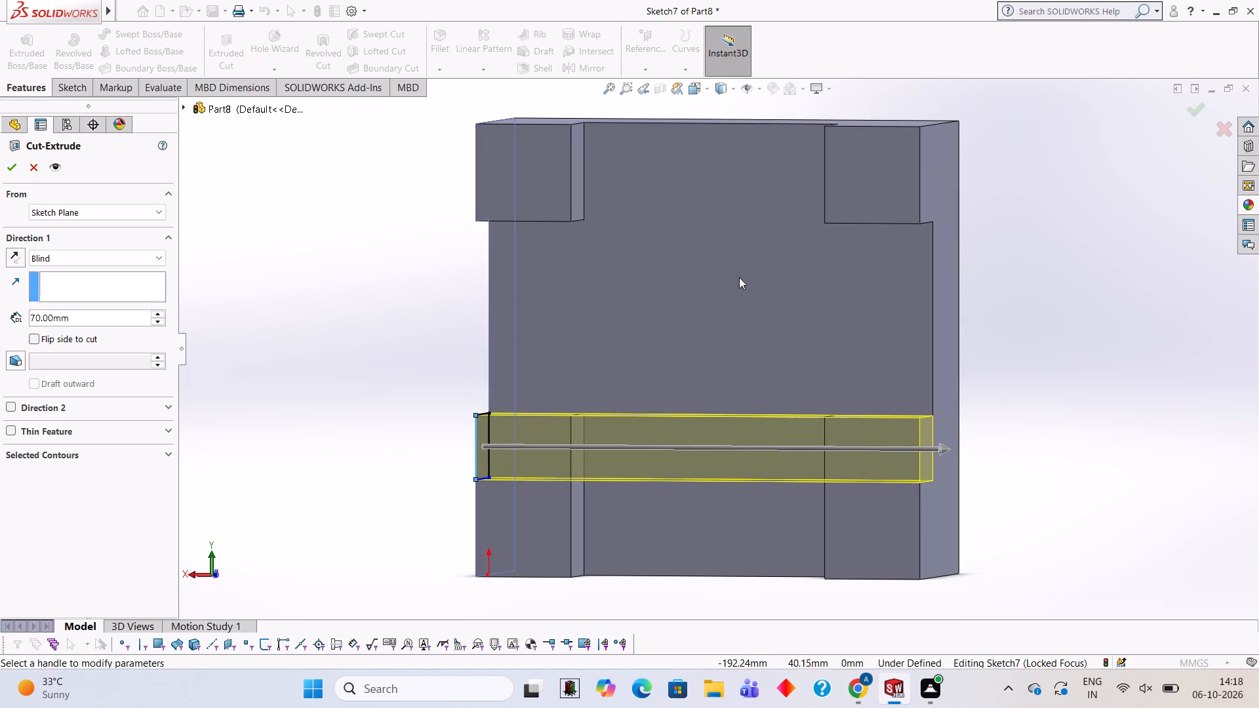
left_click(12, 167)
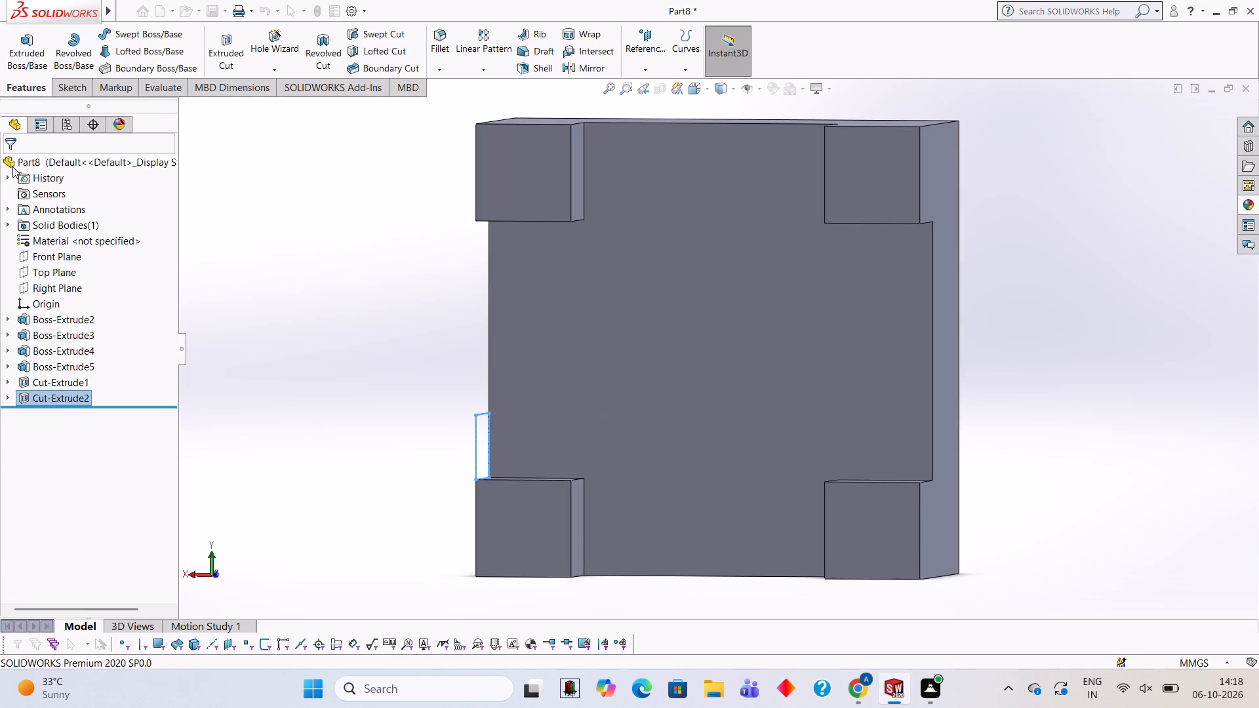
left_click(256, 265)
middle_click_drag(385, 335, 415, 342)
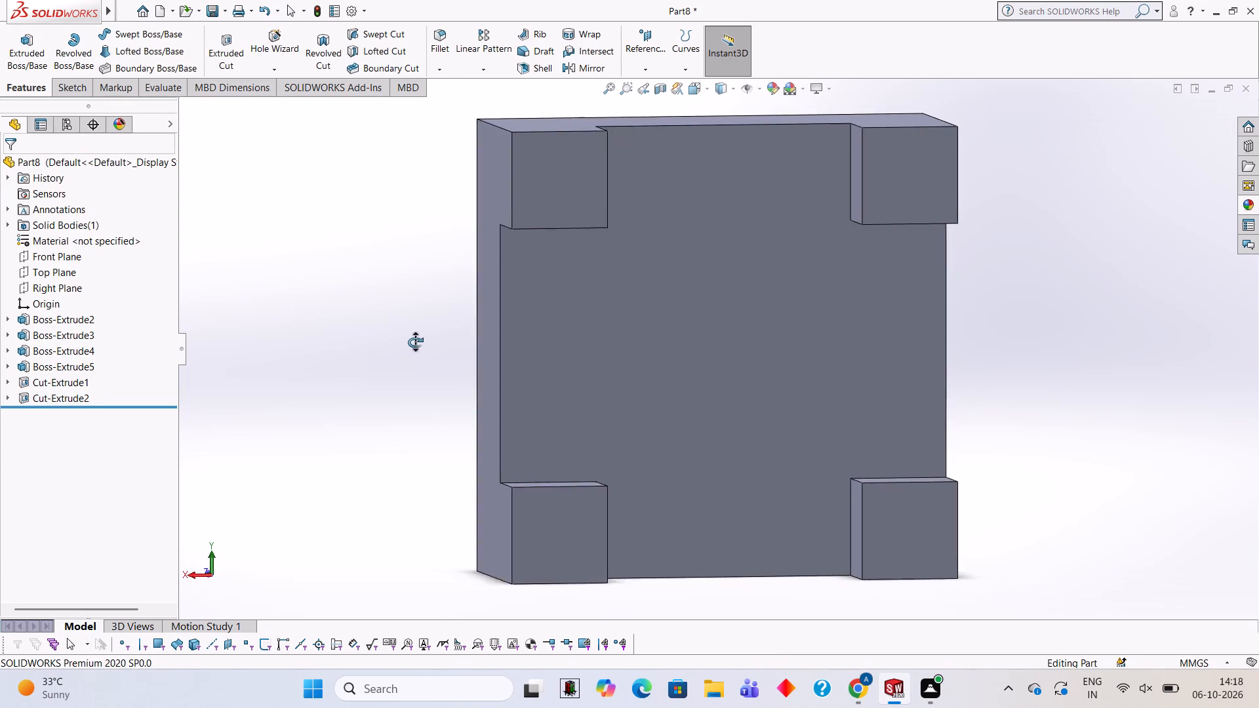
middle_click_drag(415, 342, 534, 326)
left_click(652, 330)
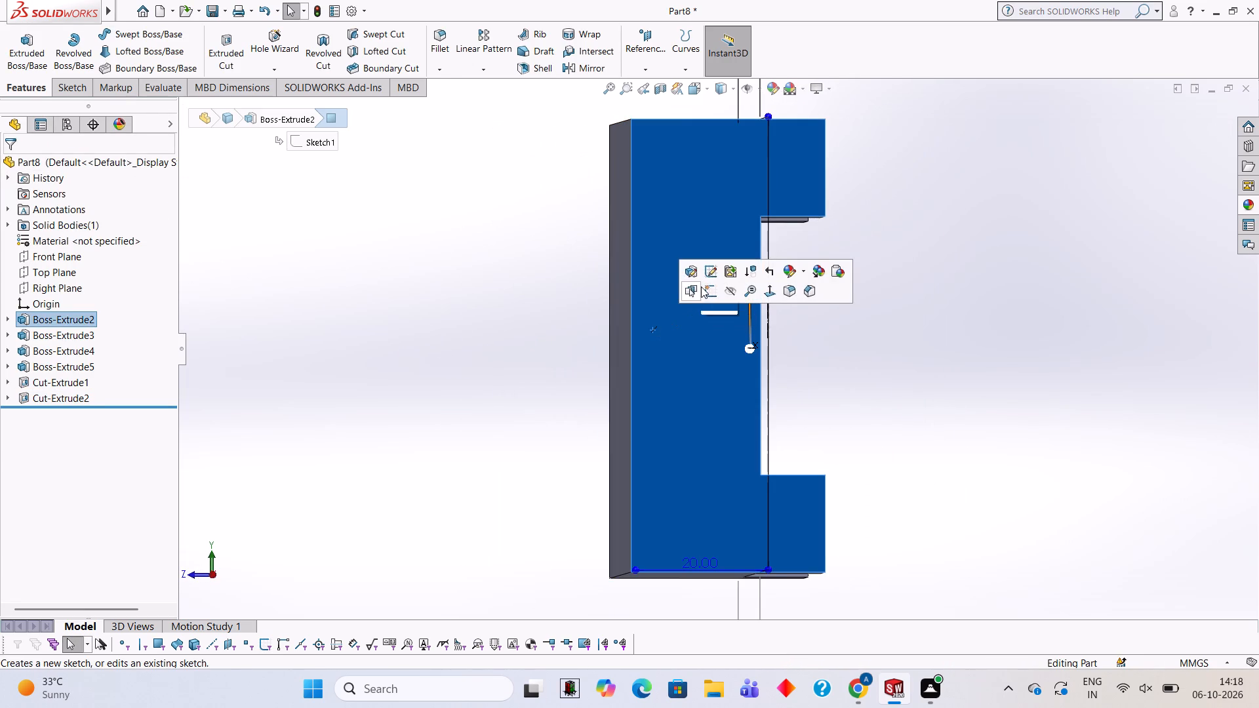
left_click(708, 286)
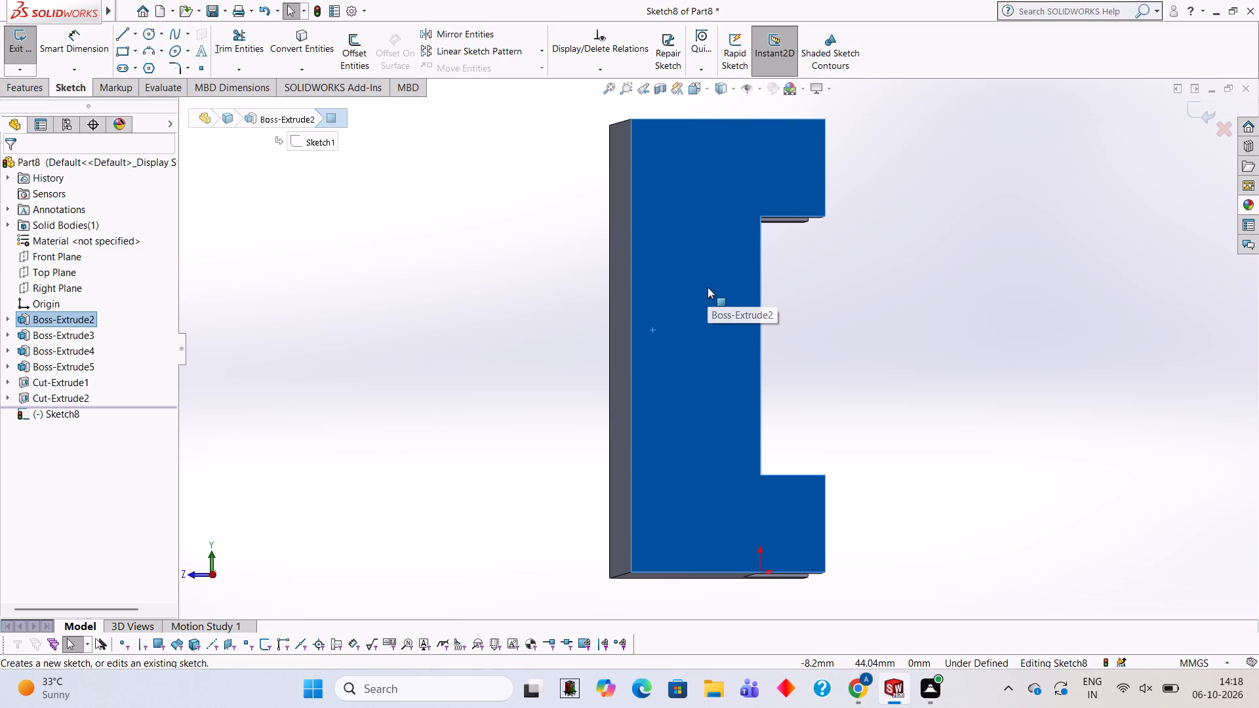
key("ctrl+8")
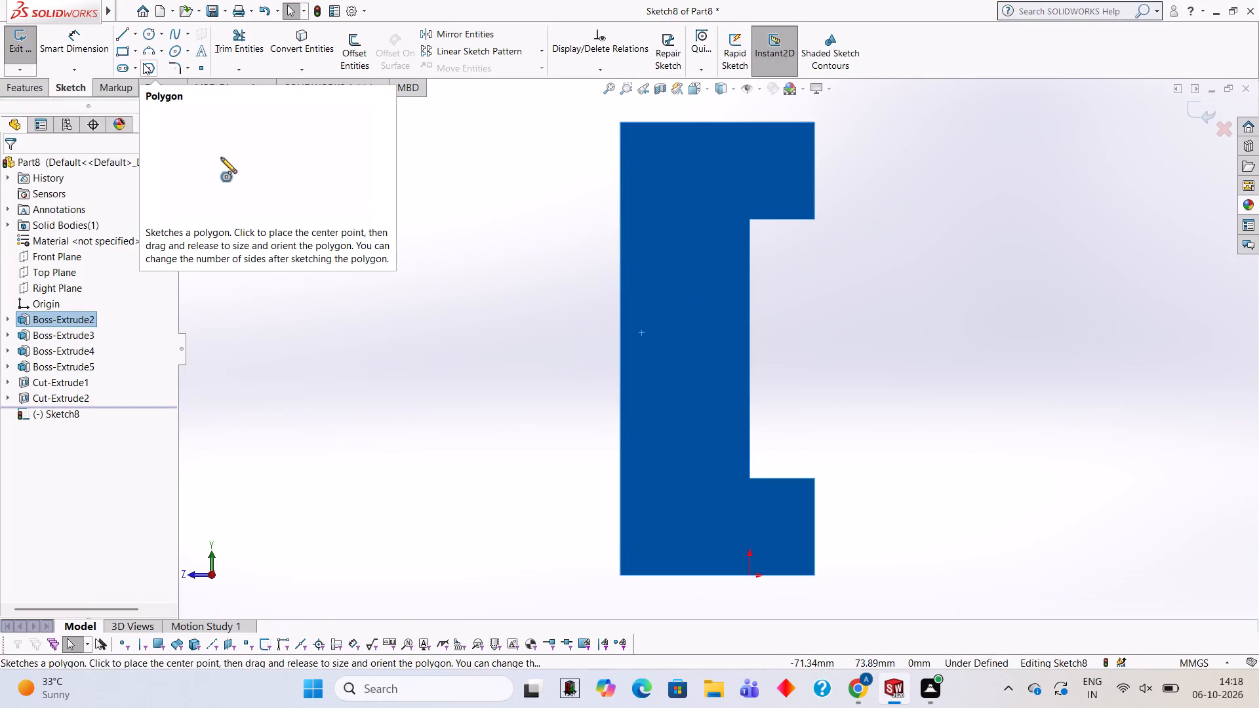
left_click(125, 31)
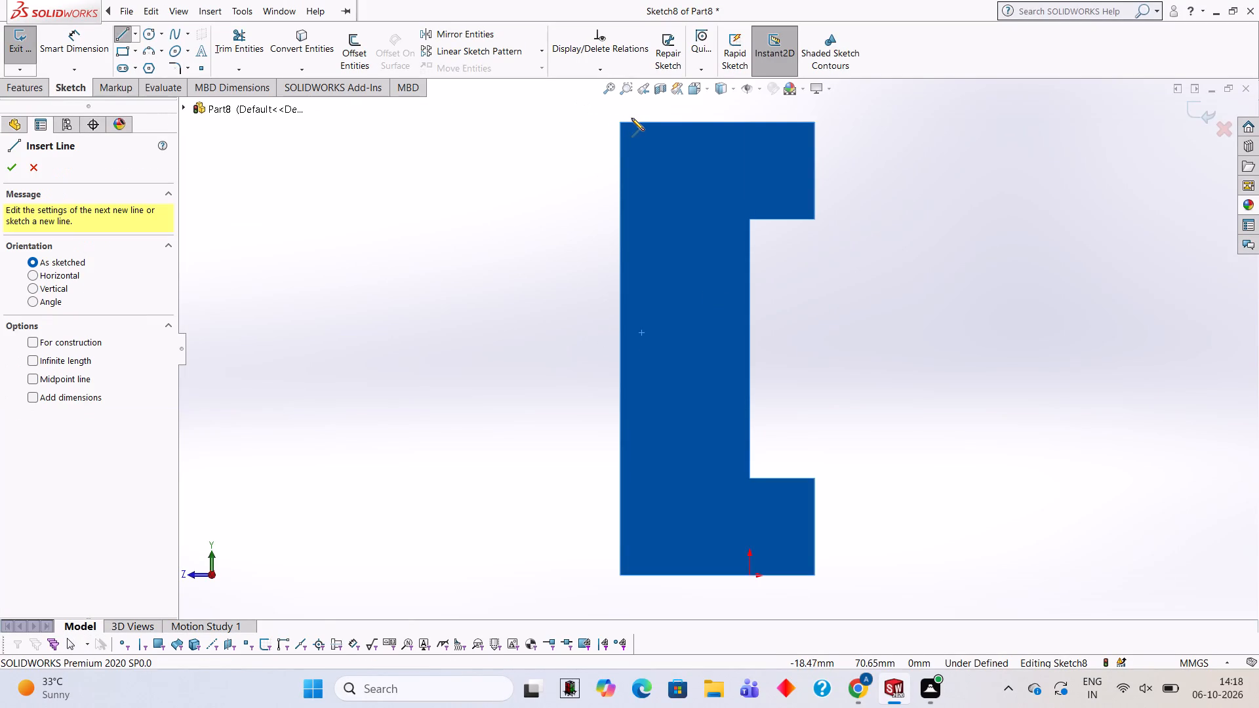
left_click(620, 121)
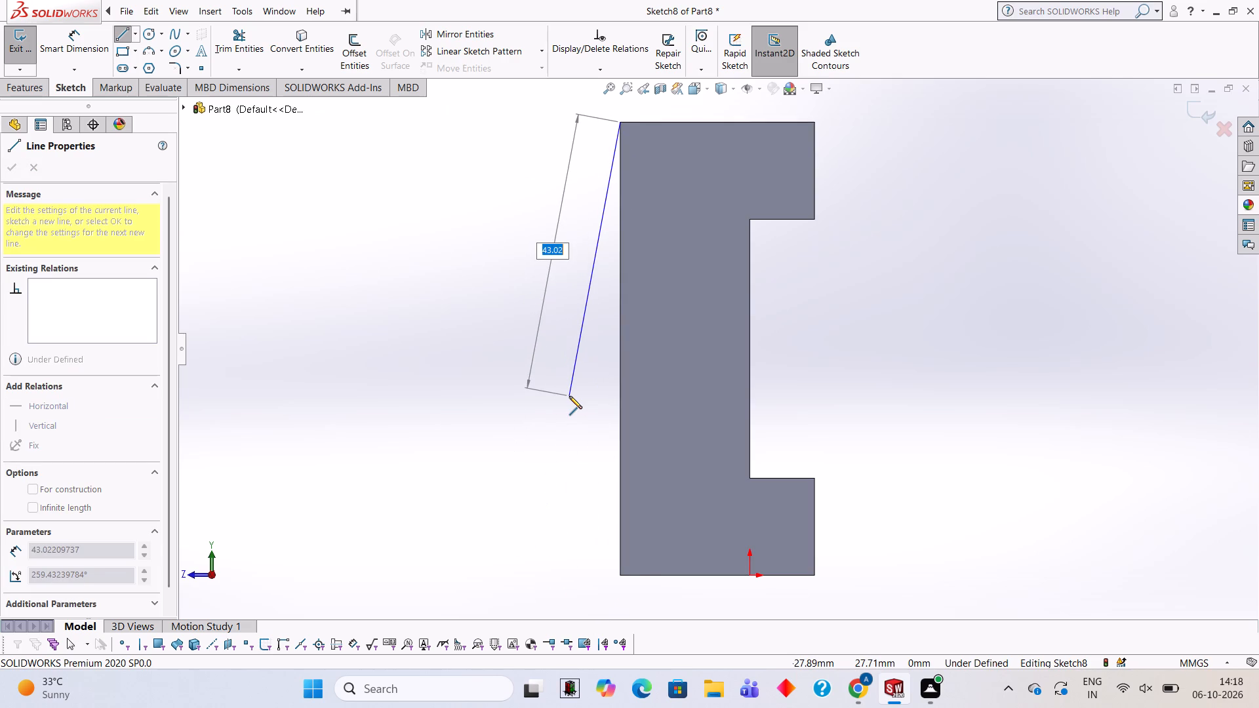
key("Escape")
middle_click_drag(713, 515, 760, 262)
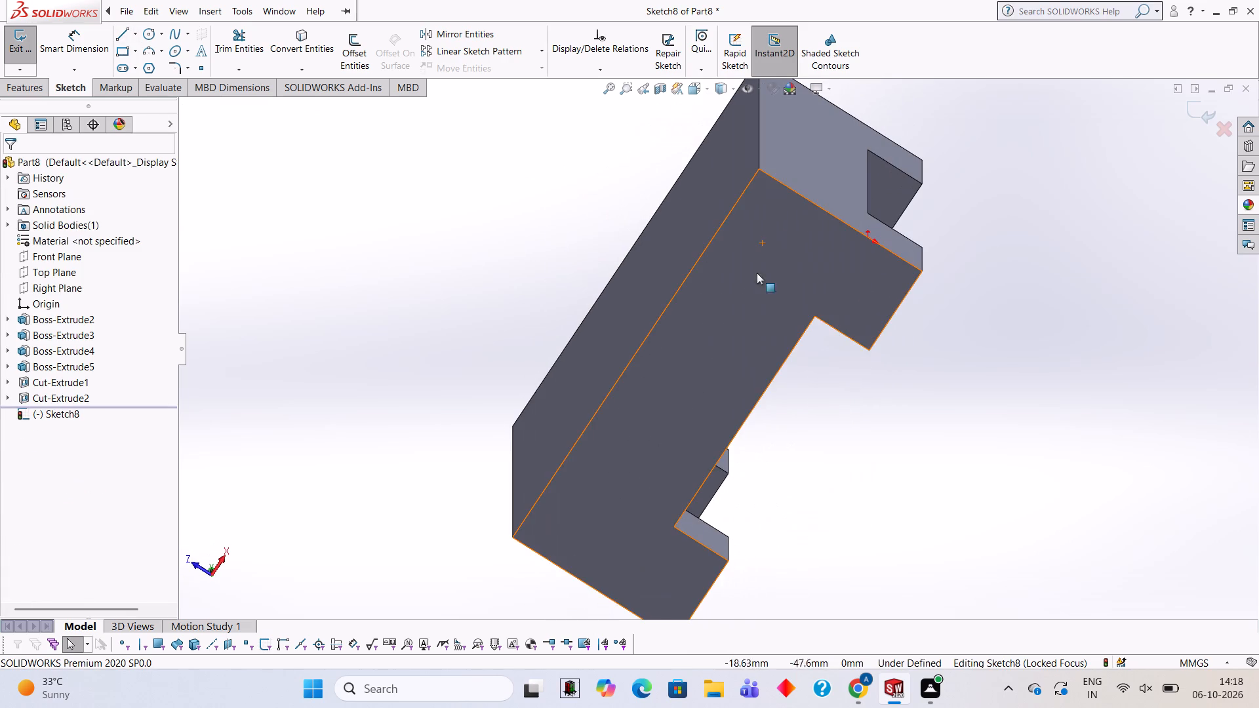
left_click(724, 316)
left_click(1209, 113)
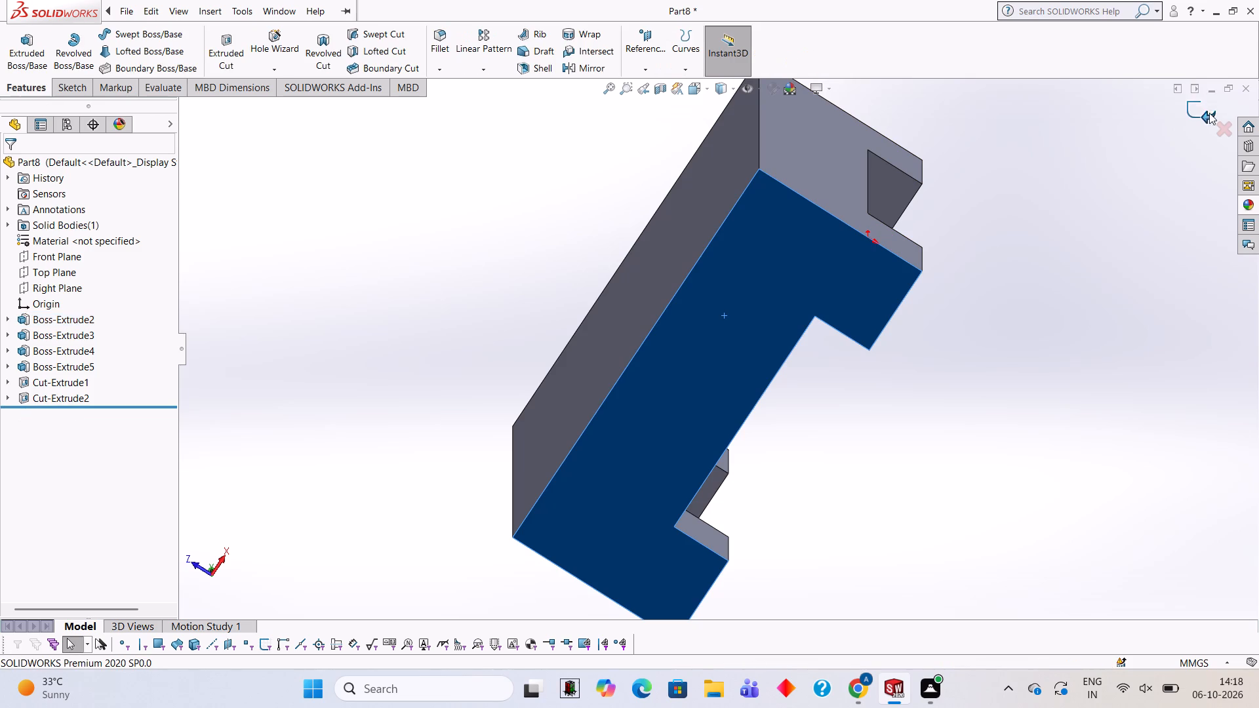
Start a sketch on the block's bottom face and view it straight on.
left_click(772, 263)
left_click(828, 232)
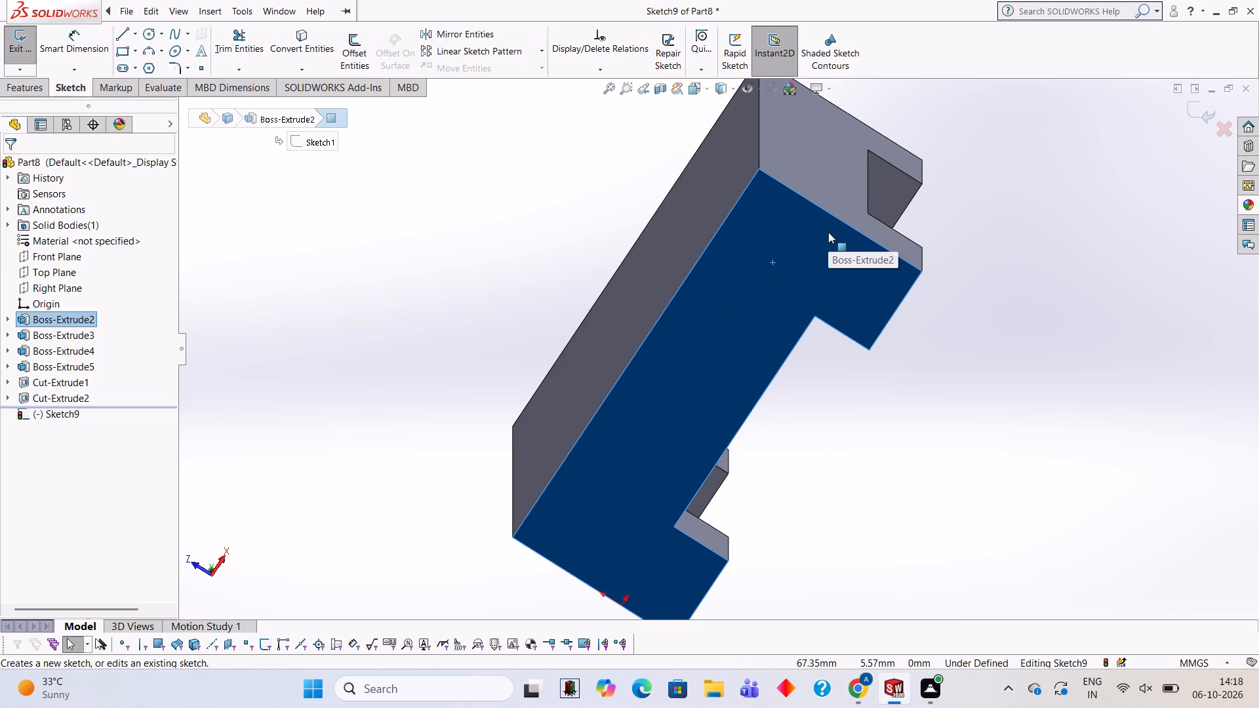
key("ctrl+8")
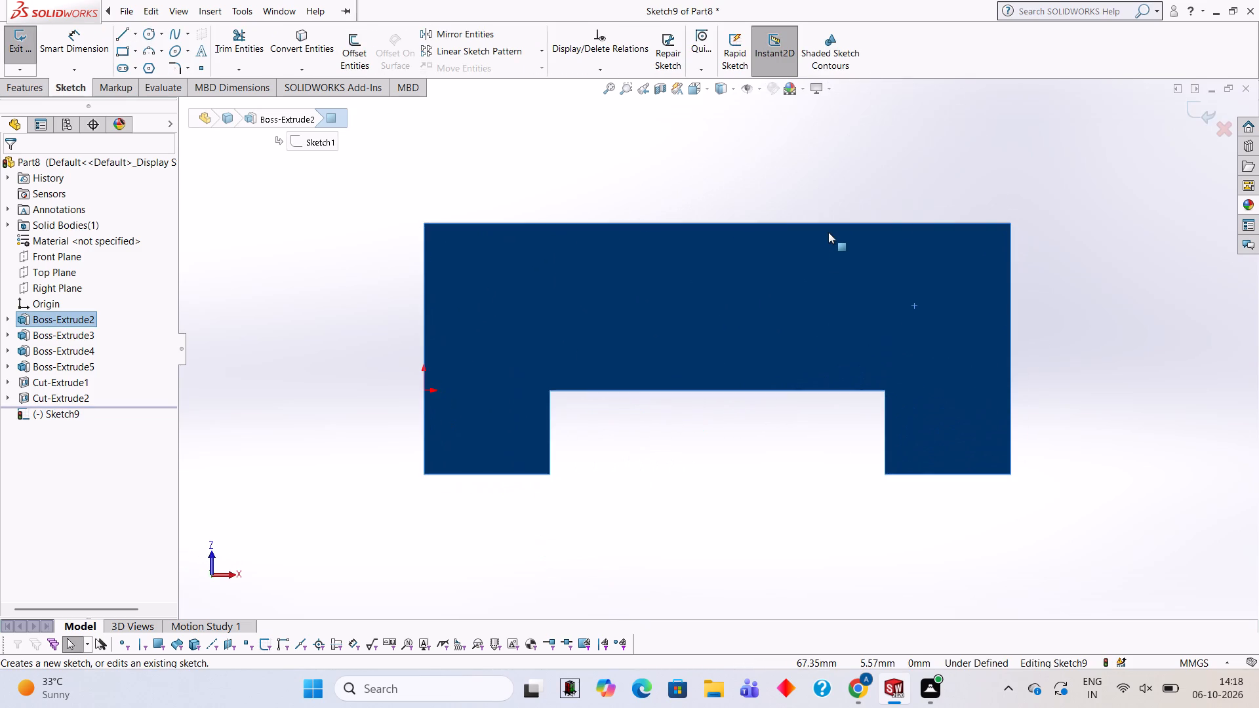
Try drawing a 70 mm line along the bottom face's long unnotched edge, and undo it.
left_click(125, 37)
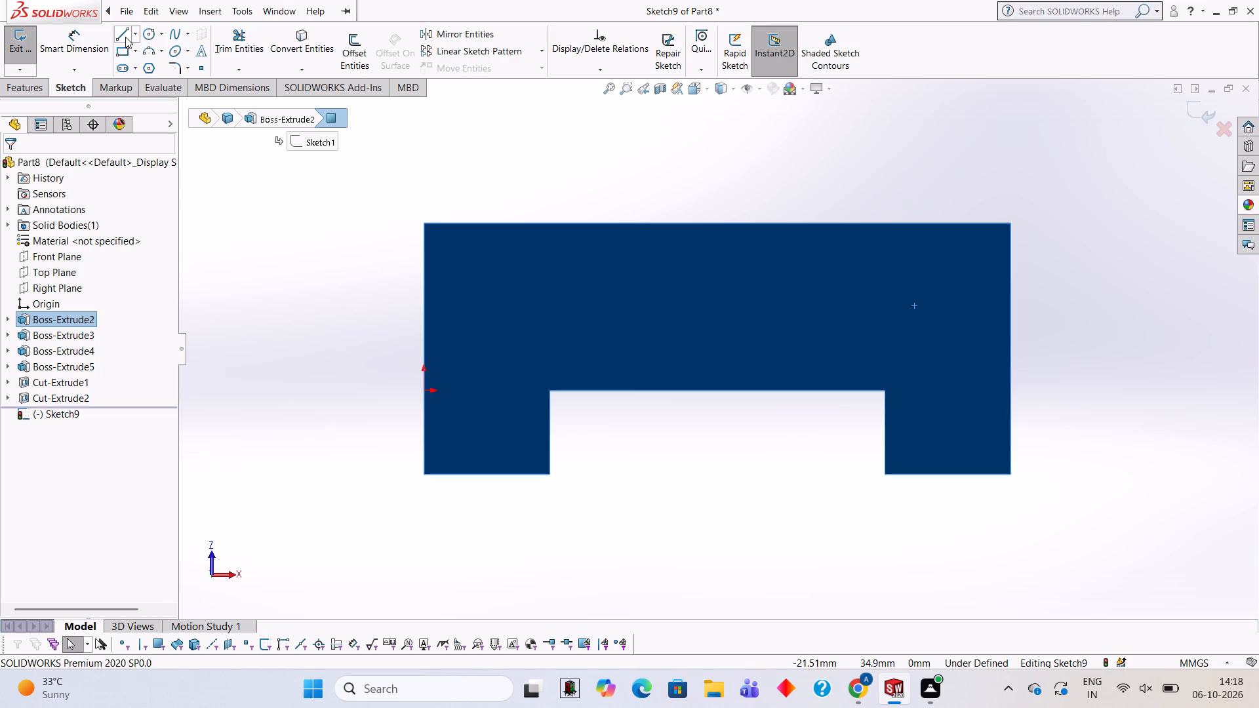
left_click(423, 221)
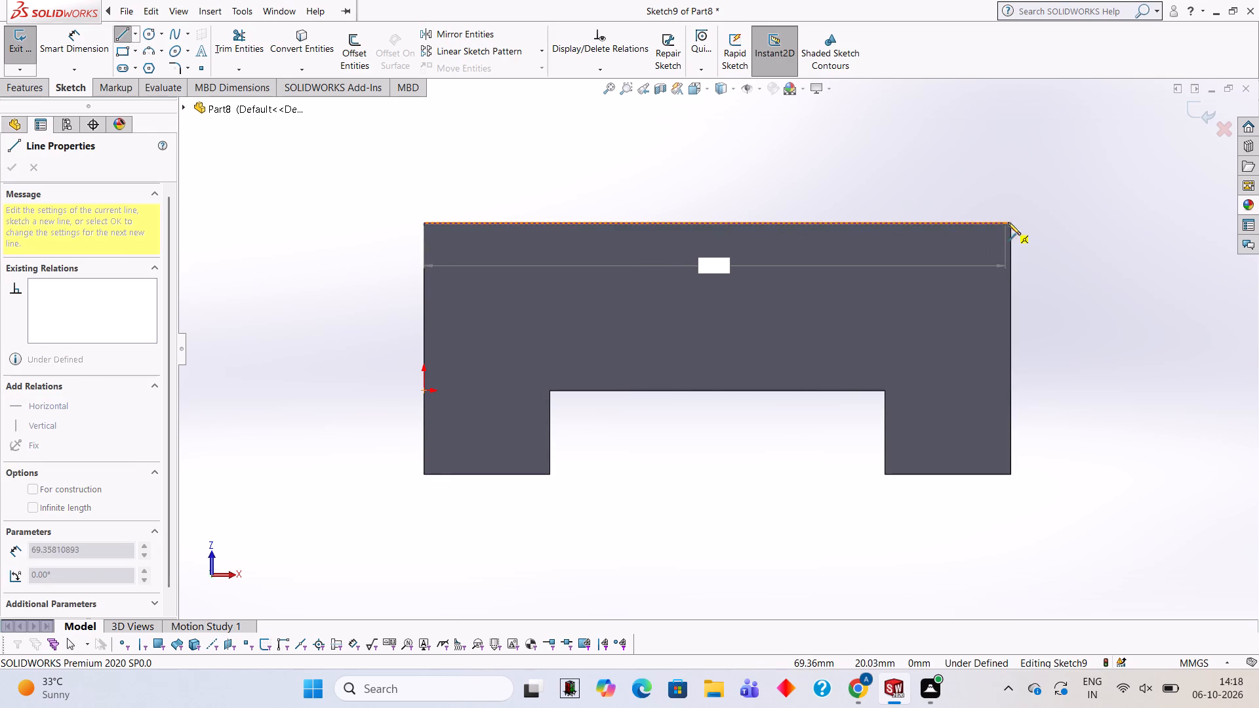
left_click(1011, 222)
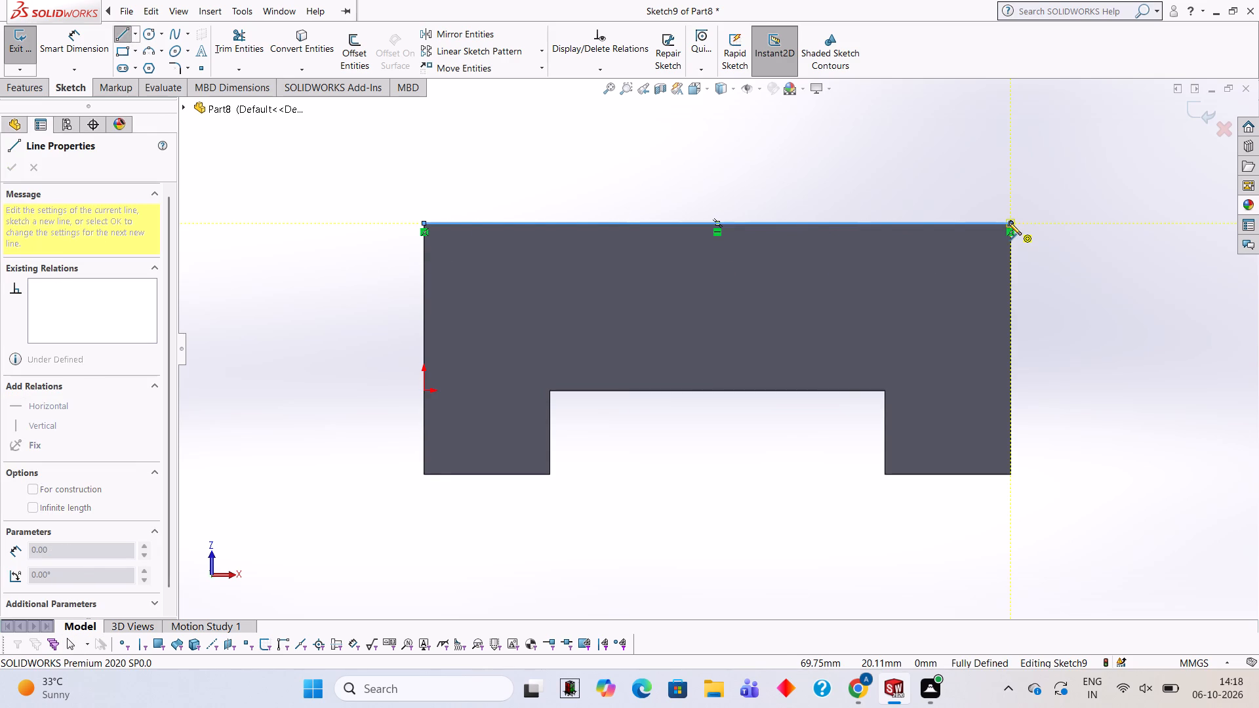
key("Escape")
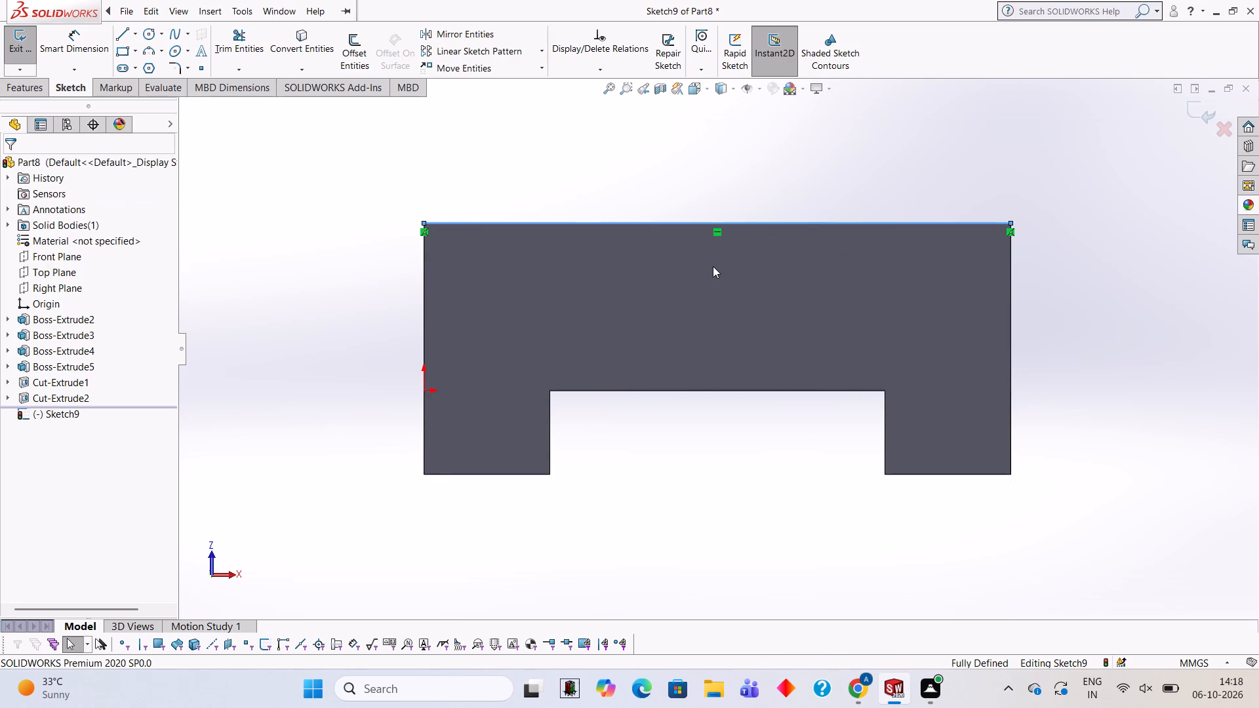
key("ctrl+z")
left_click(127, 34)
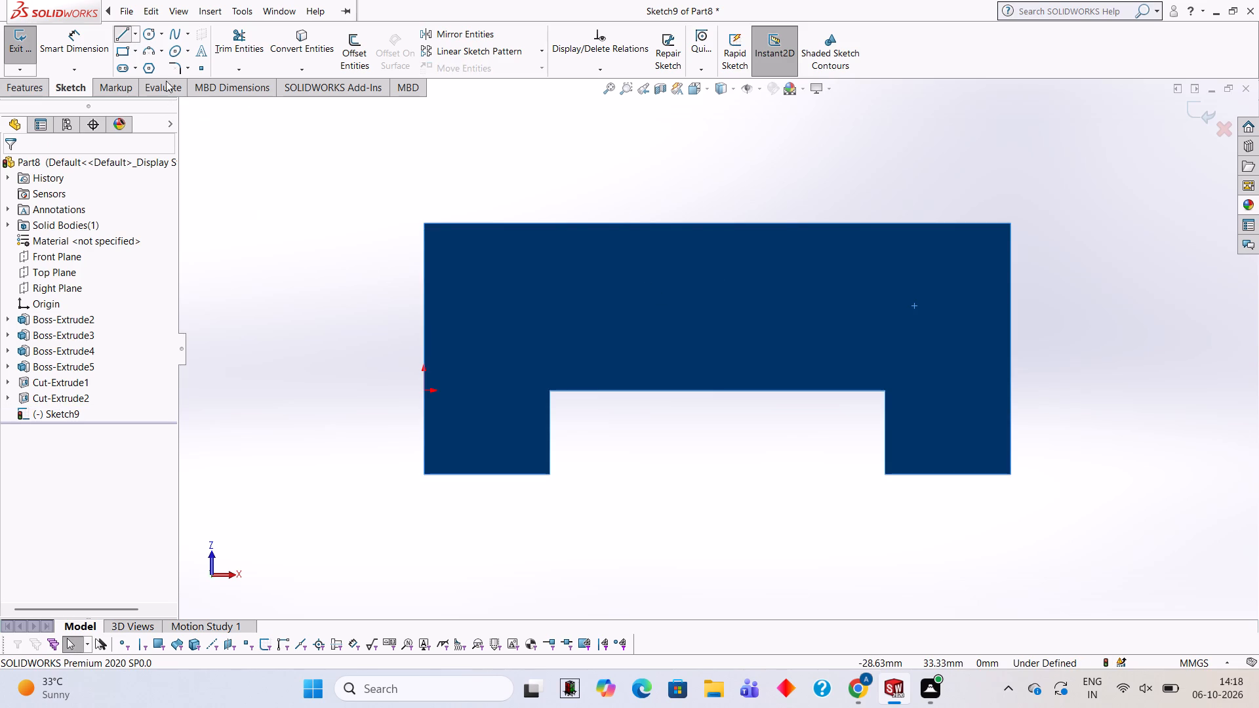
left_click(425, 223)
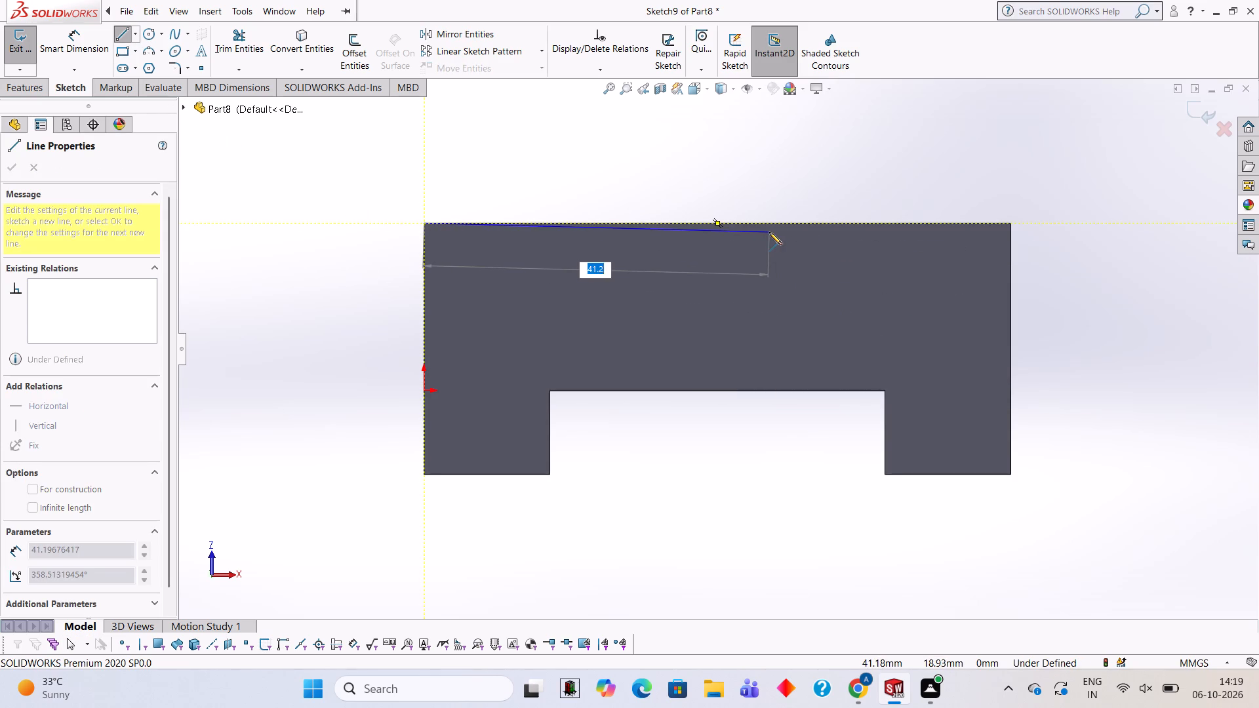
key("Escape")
Examine the block's large flat face, notched sides and bottom from several angles.
middle_click_drag(823, 212, 827, 466)
scroll(825, 416, "up", 4)
middle_click_drag(820, 382, 807, 416)
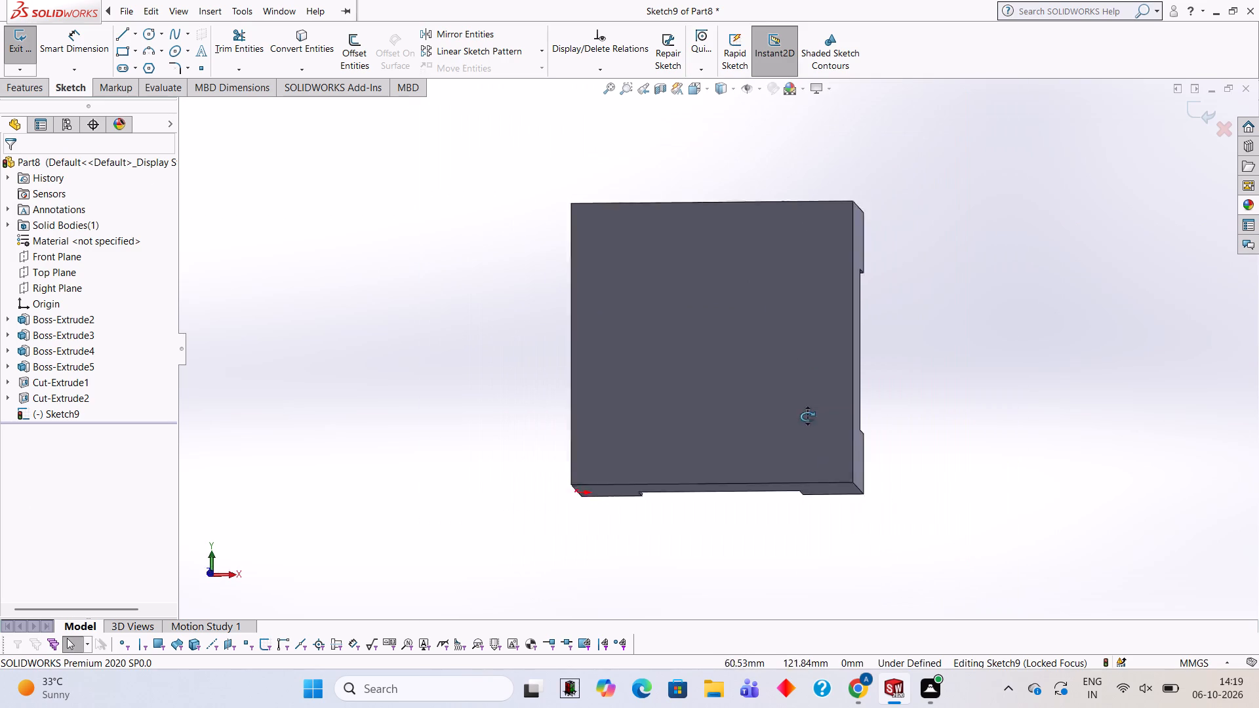
middle_click_drag(807, 416, 812, 435)
middle_click_drag(837, 314, 765, 319)
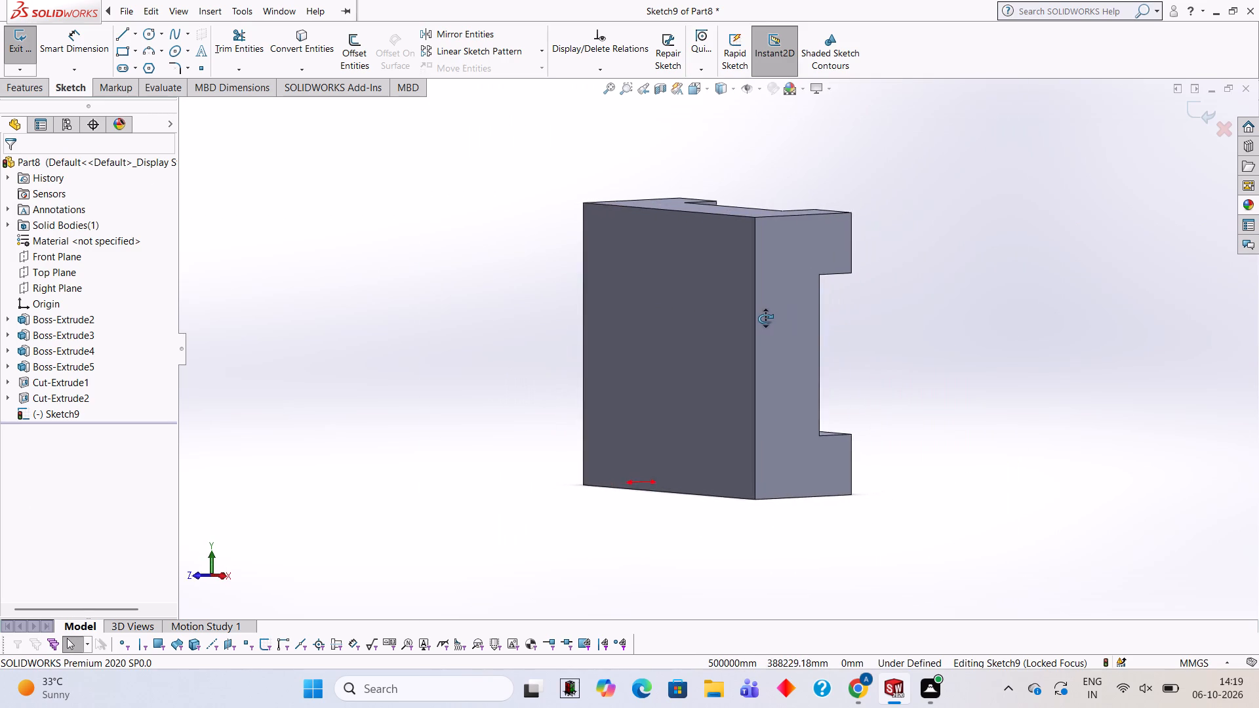
middle_click_drag(765, 319, 810, 339)
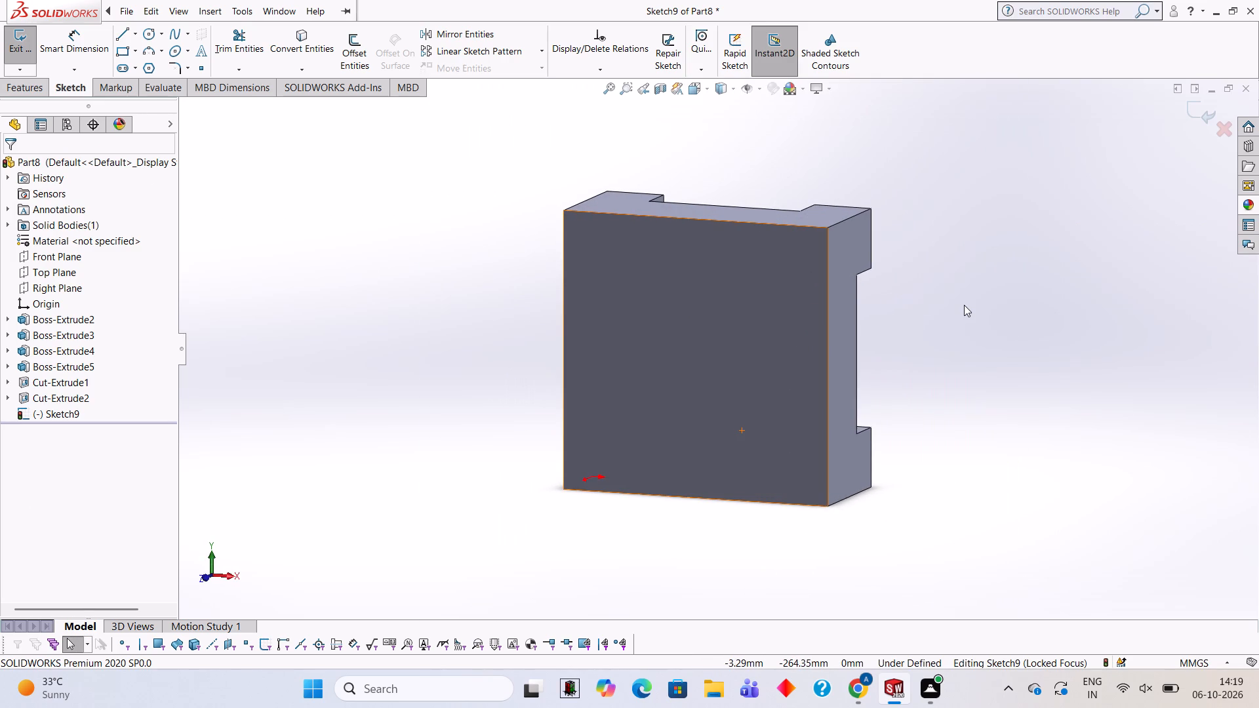
middle_click_drag(806, 428, 925, 418)
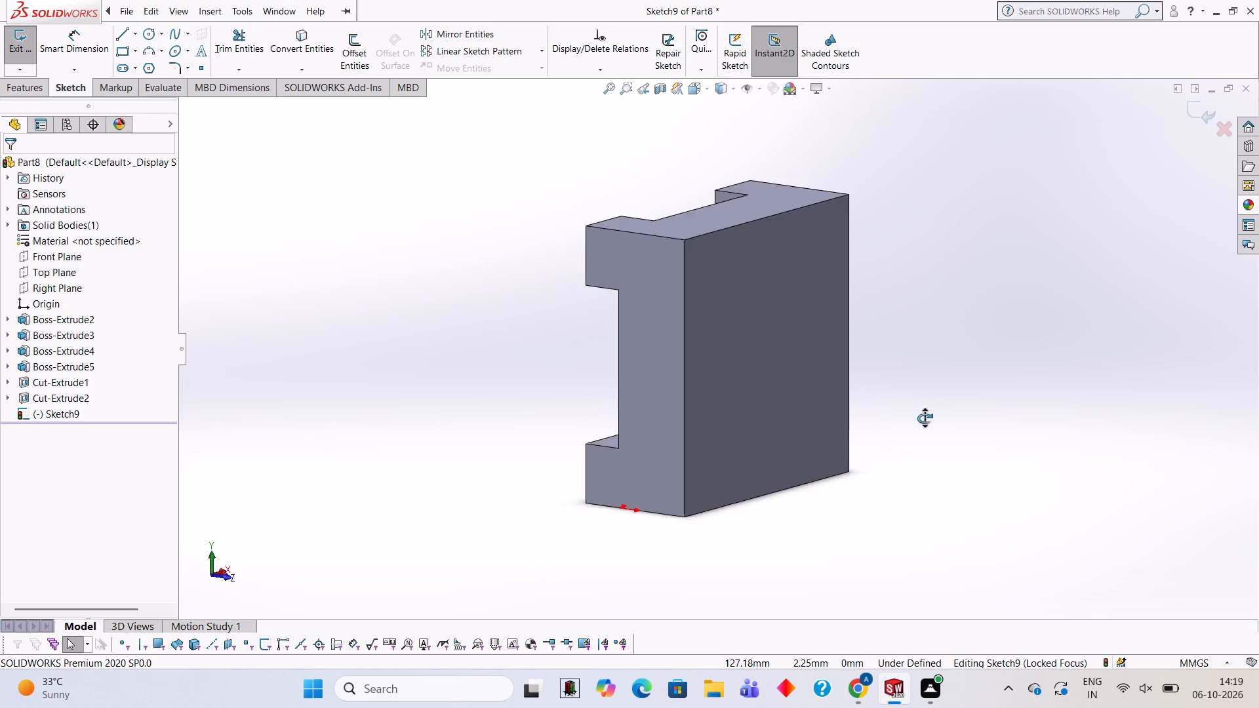
middle_click_drag(925, 418, 784, 363)
middle_click_drag(826, 378, 889, 418)
middle_click_drag(856, 420, 829, 300)
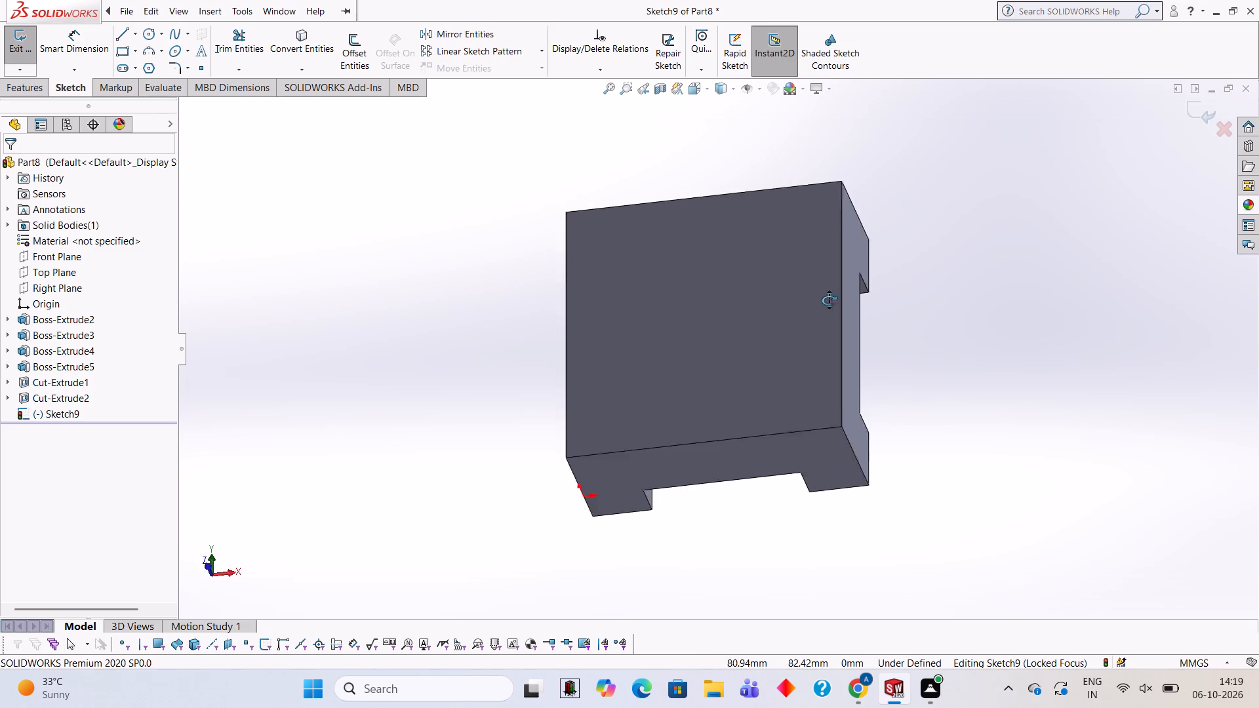
middle_click_drag(829, 300, 841, 265)
Exit the empty sketch, start a new one on the block's bottom face and view it straight on.
left_click(755, 431)
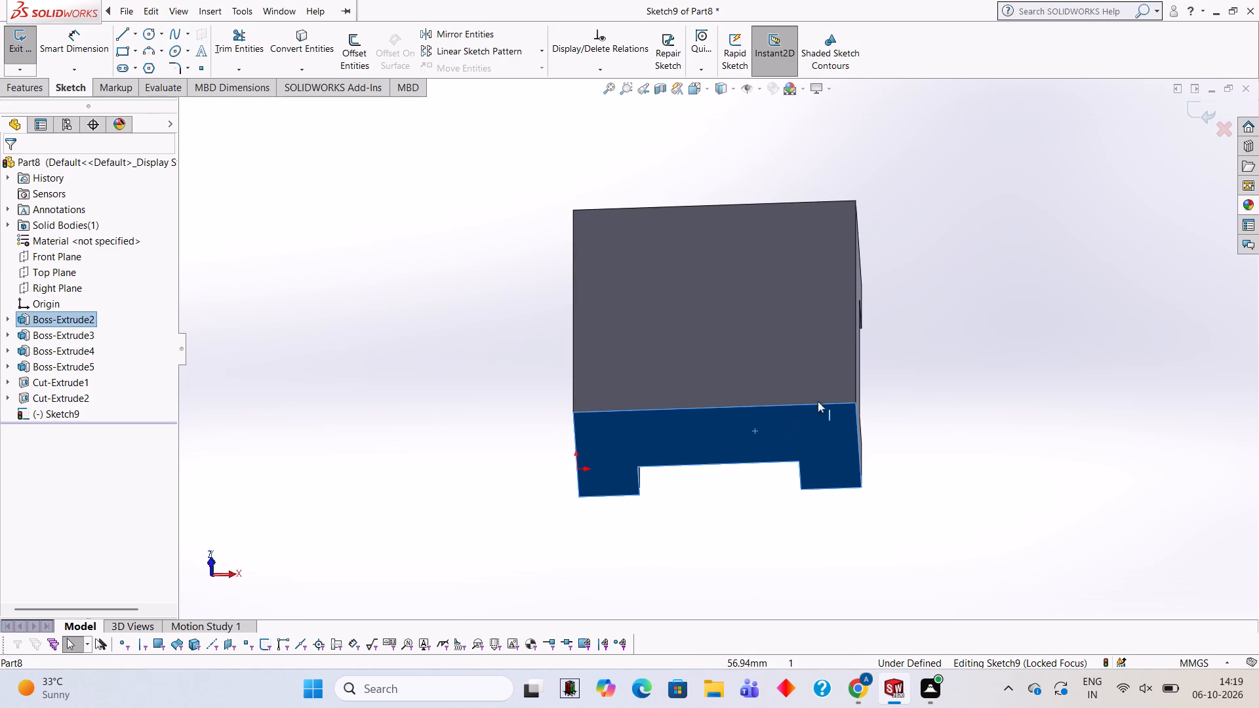
left_click(1192, 115)
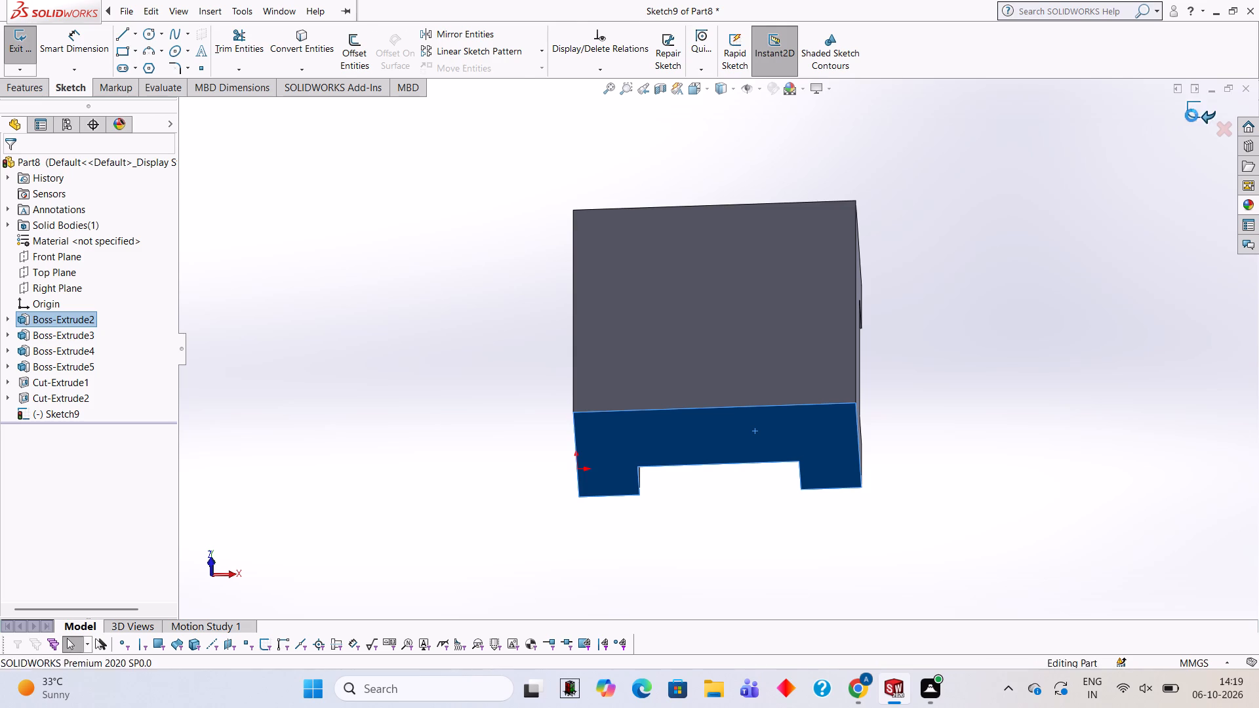
left_click(743, 434)
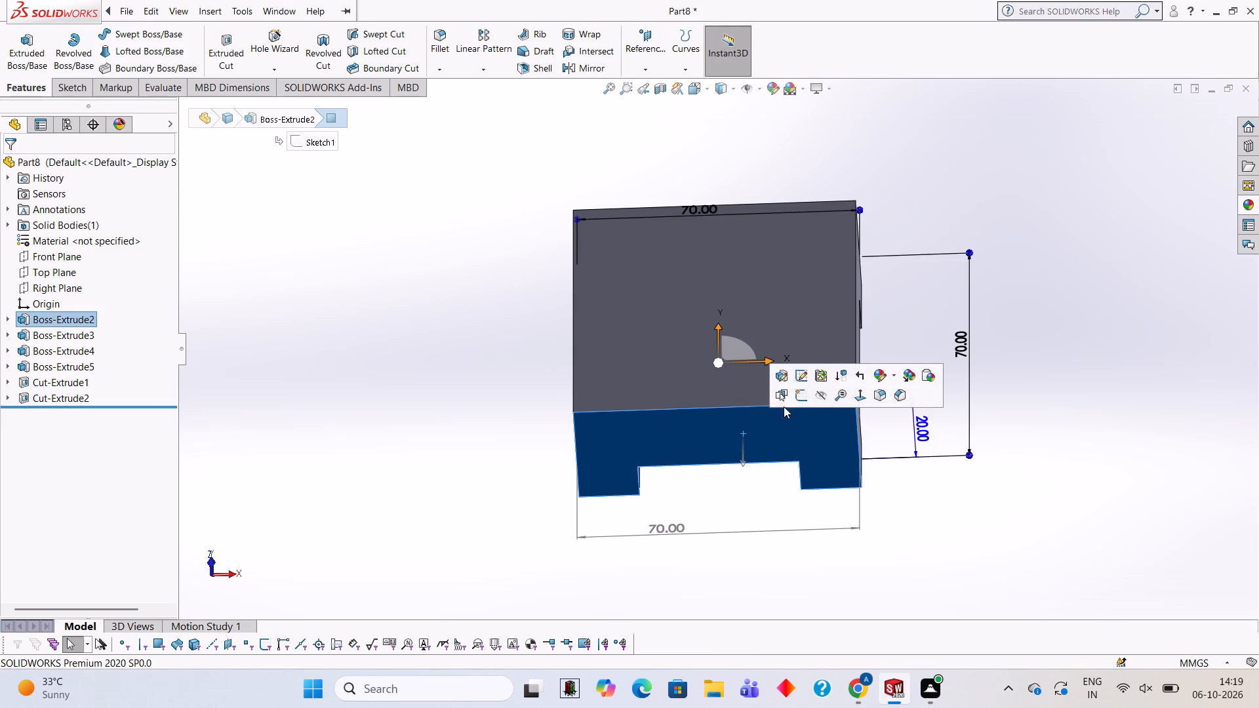
left_click(805, 388)
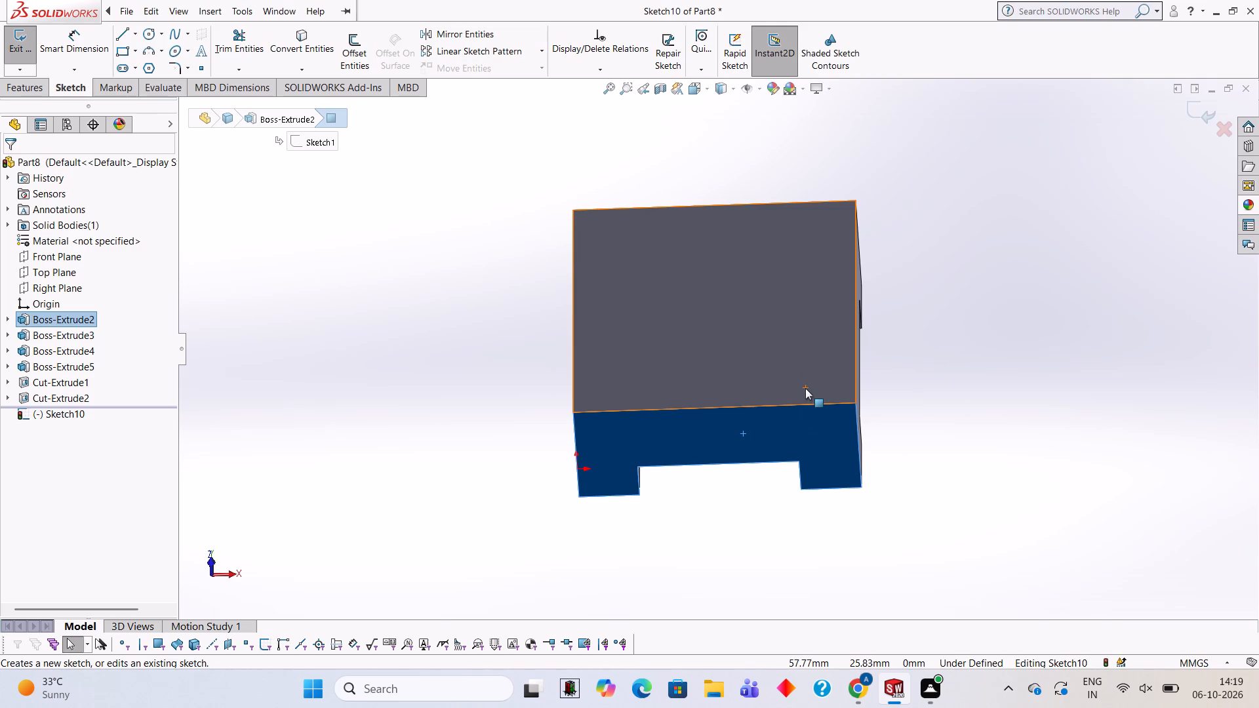
key("ctrl+8")
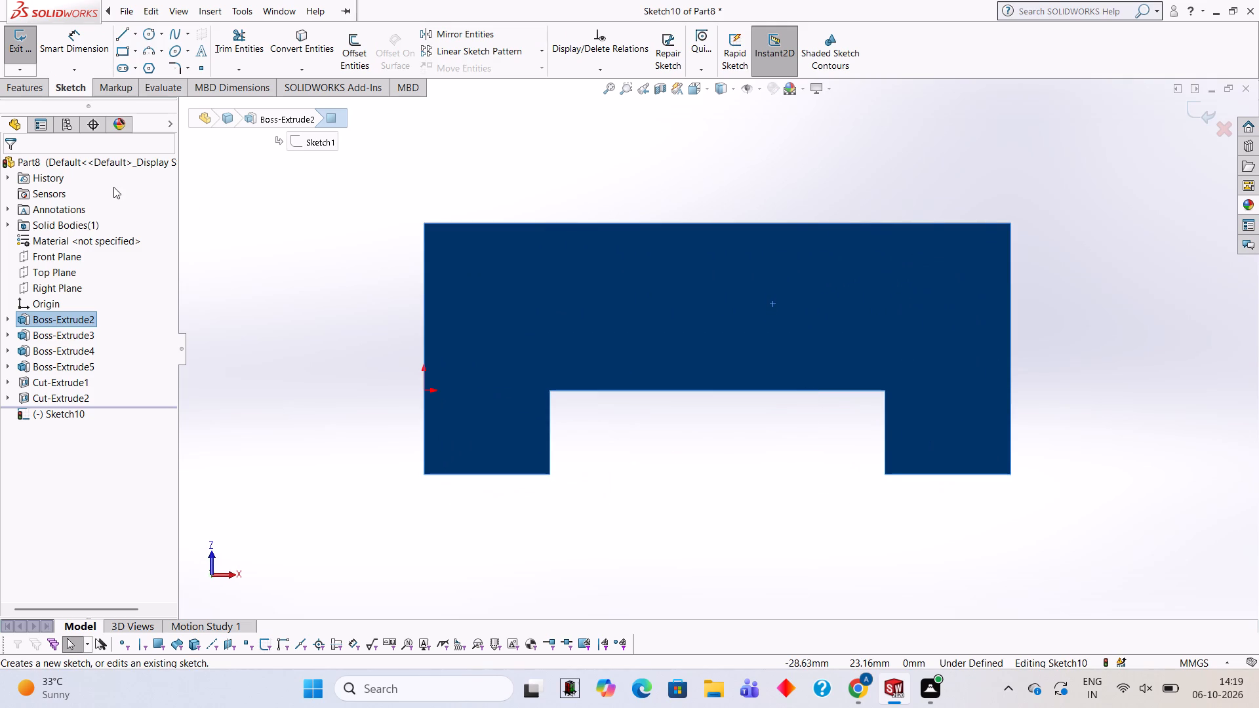
Trace the bottom face's full outline with lines as a closed profile, 70 mm by 30 mm overall with a 40 mm wide notch.
left_click(122, 31)
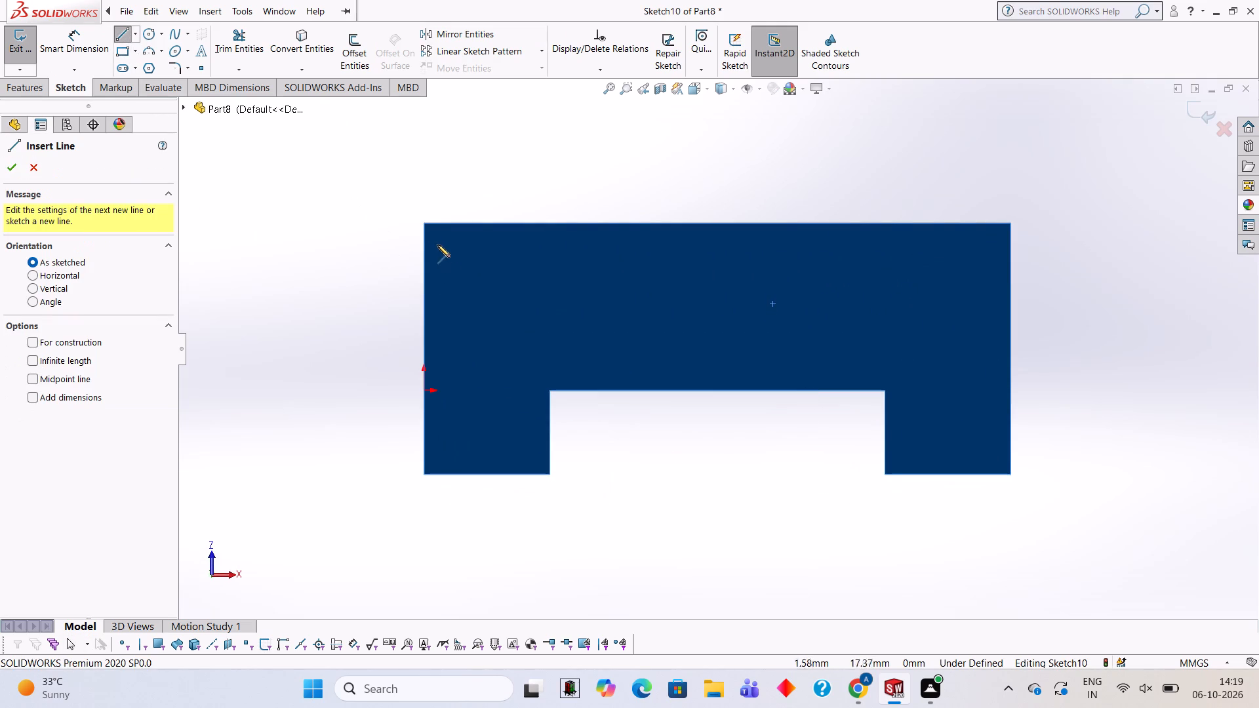
left_click(422, 222)
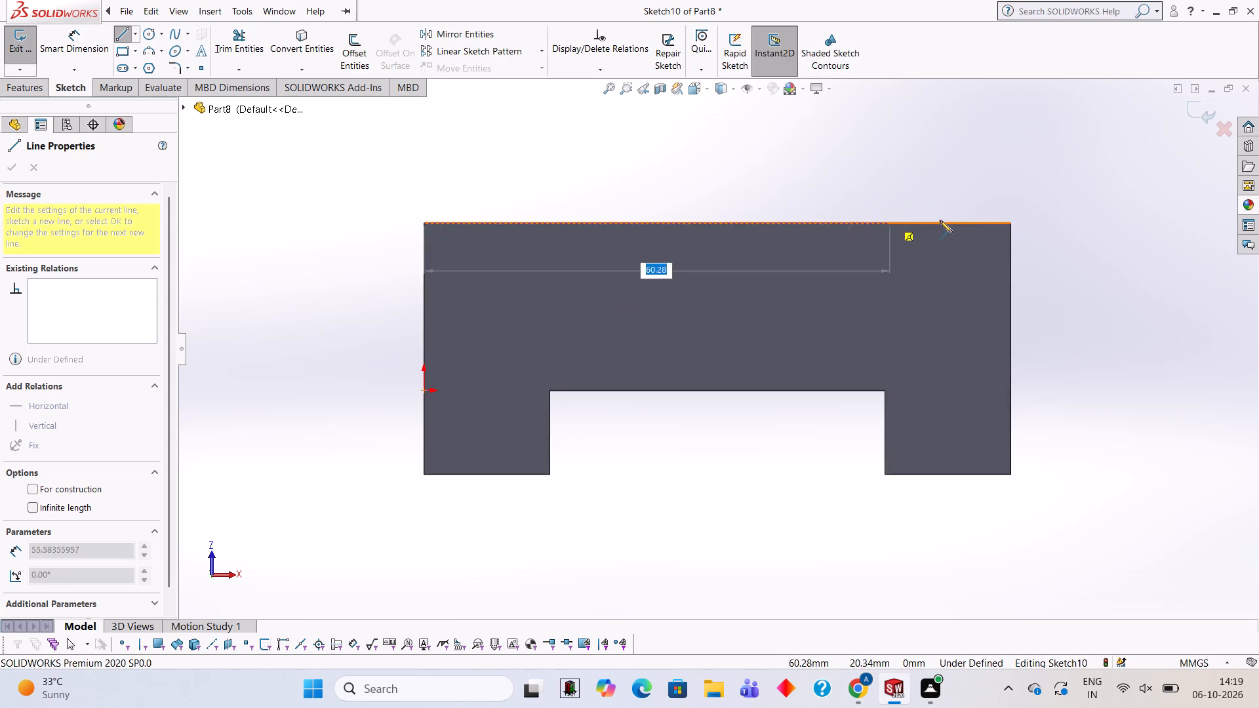
left_click(1008, 226)
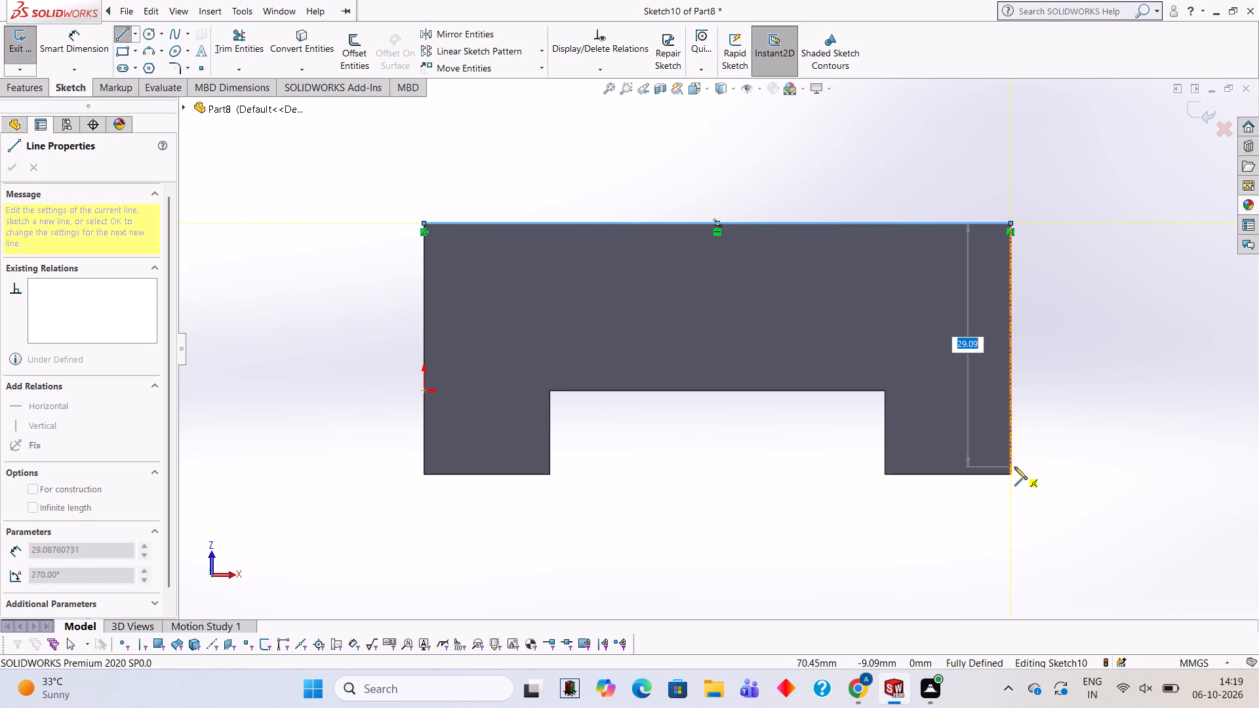
left_click(1010, 474)
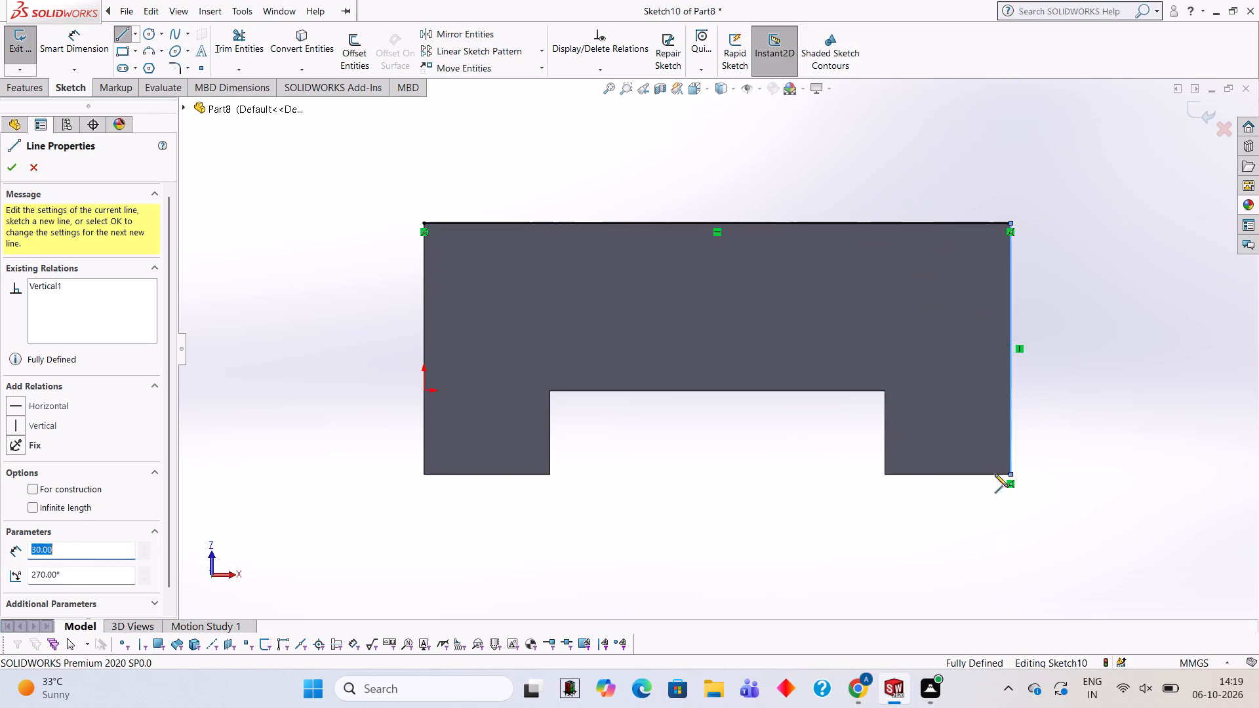
left_click(886, 473)
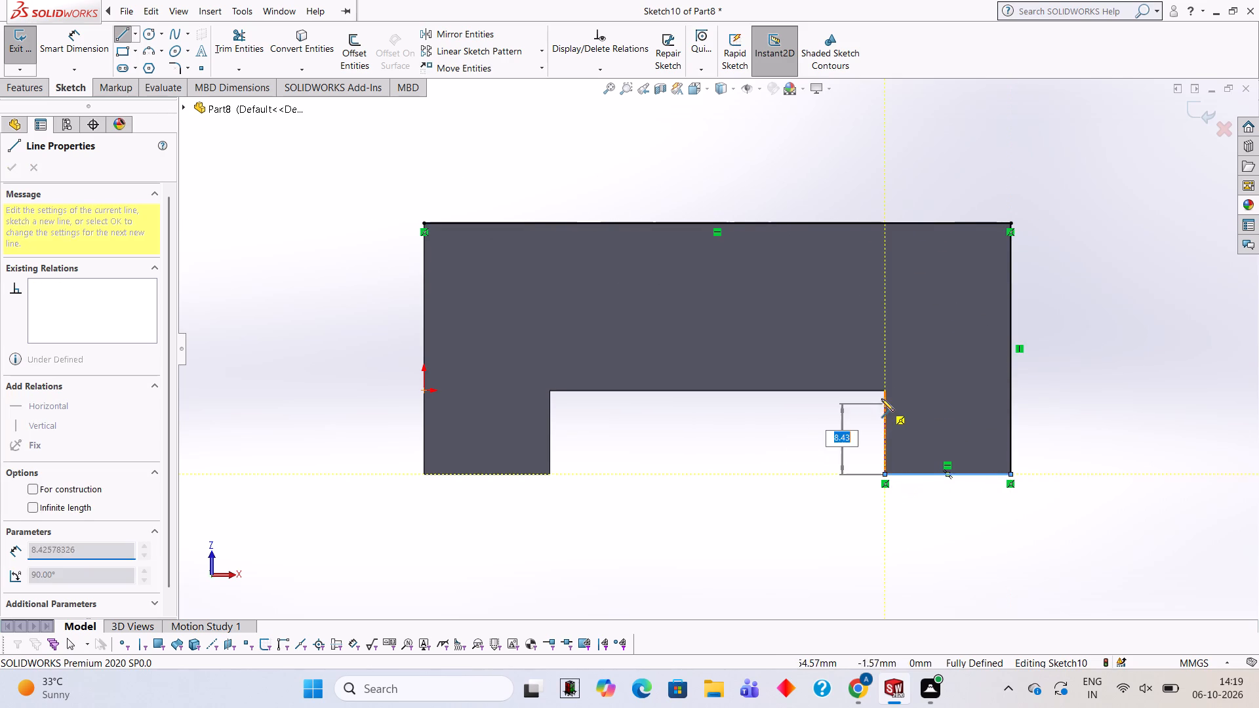
left_click(882, 391)
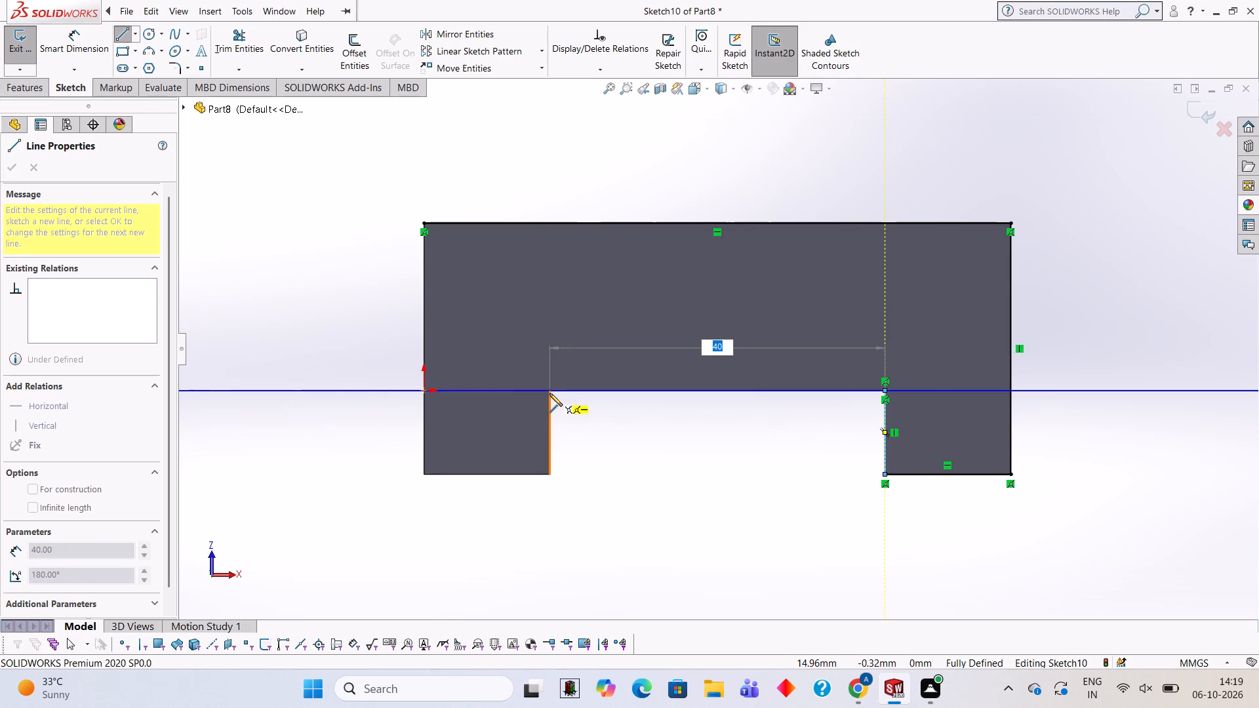
left_click(550, 389)
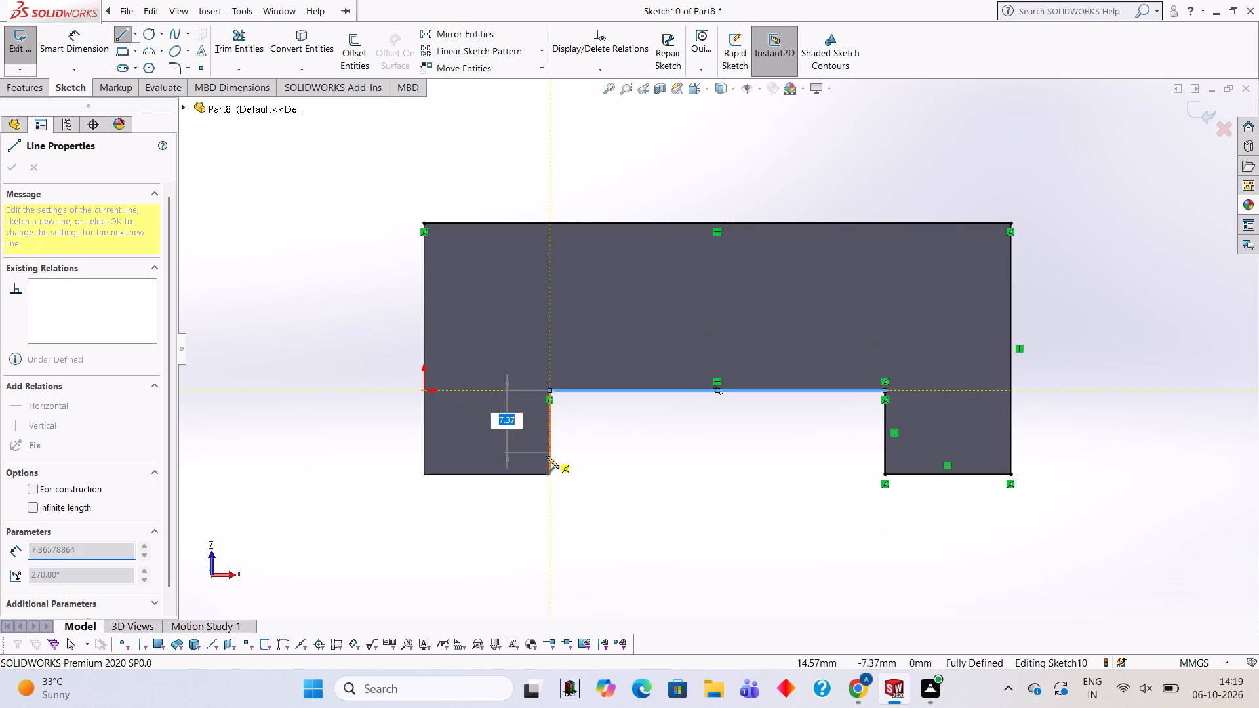
left_click(552, 473)
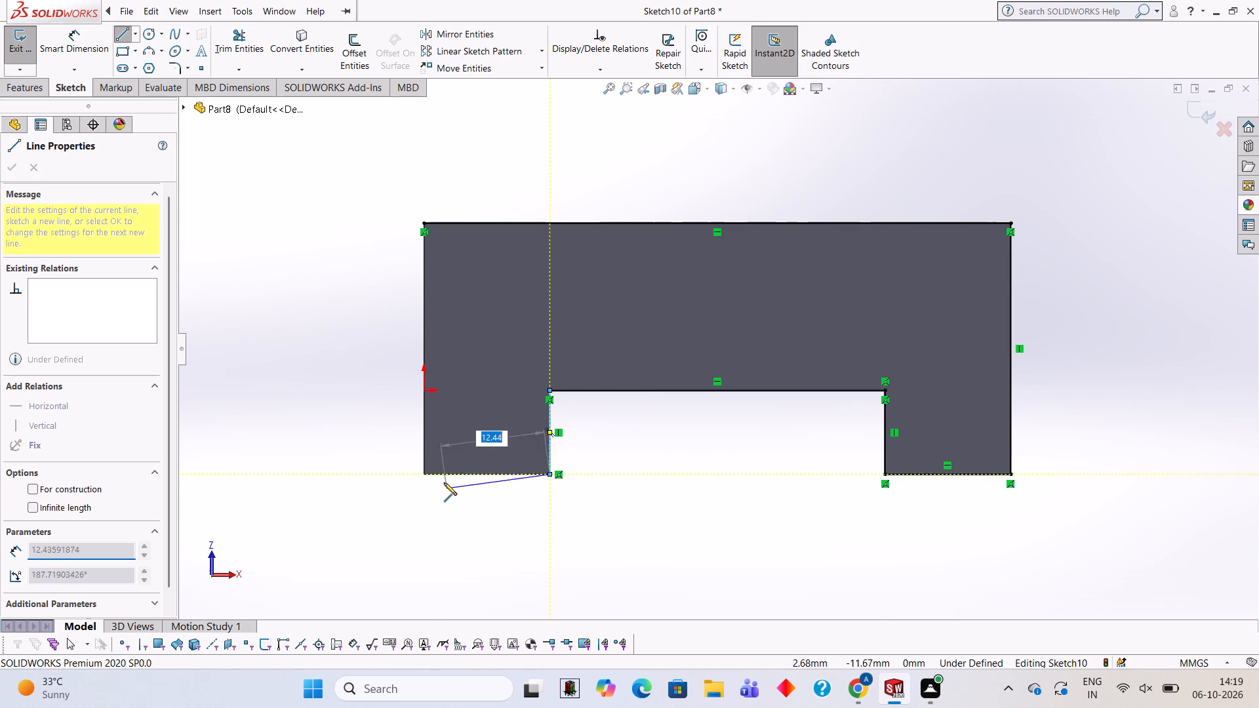
left_click(426, 475)
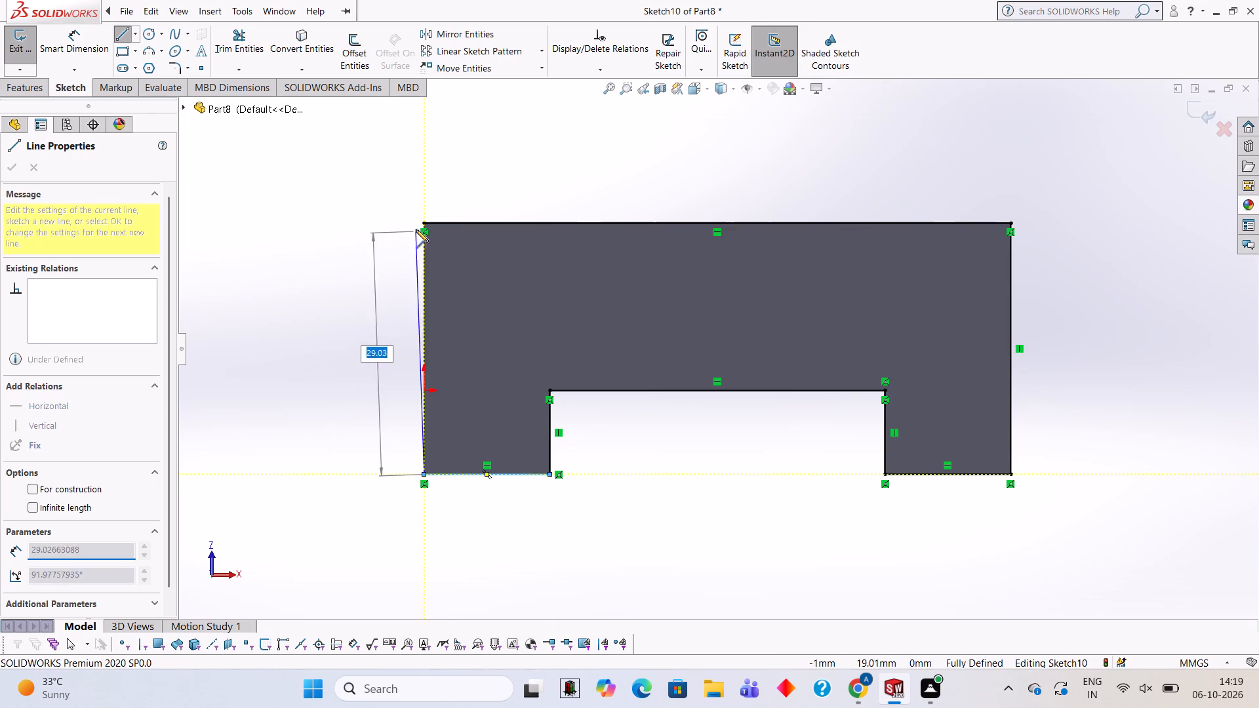
left_click(423, 221)
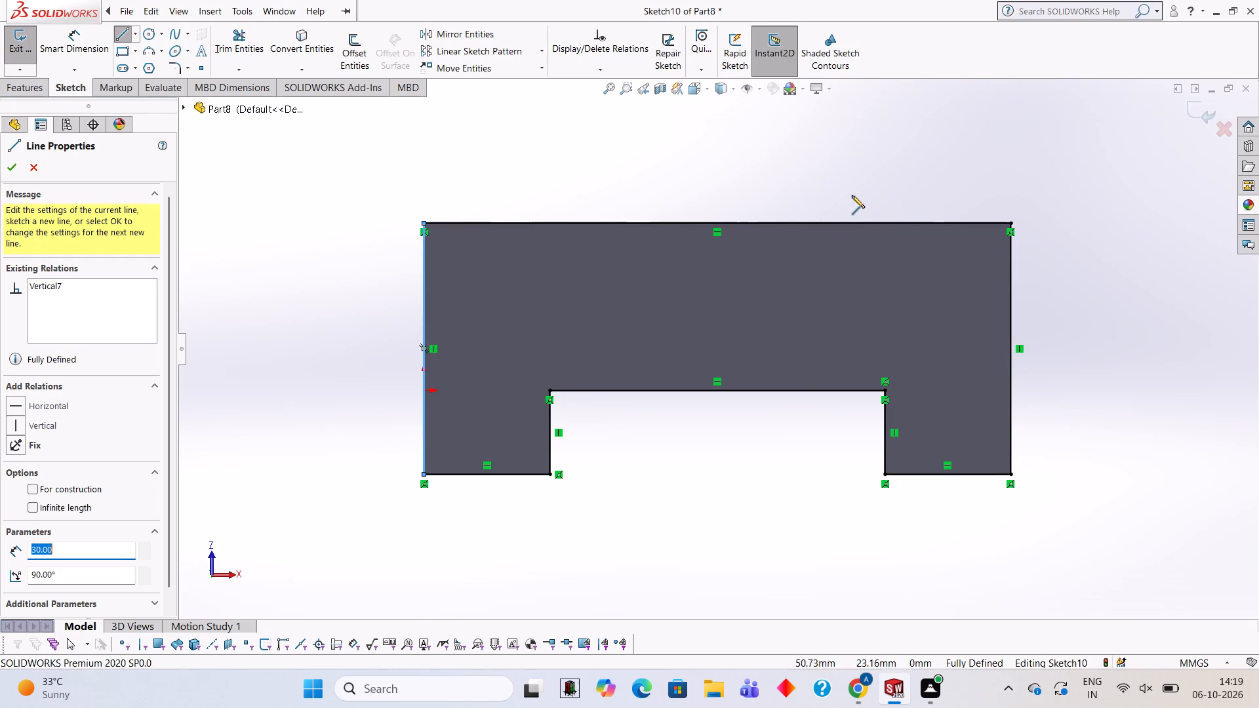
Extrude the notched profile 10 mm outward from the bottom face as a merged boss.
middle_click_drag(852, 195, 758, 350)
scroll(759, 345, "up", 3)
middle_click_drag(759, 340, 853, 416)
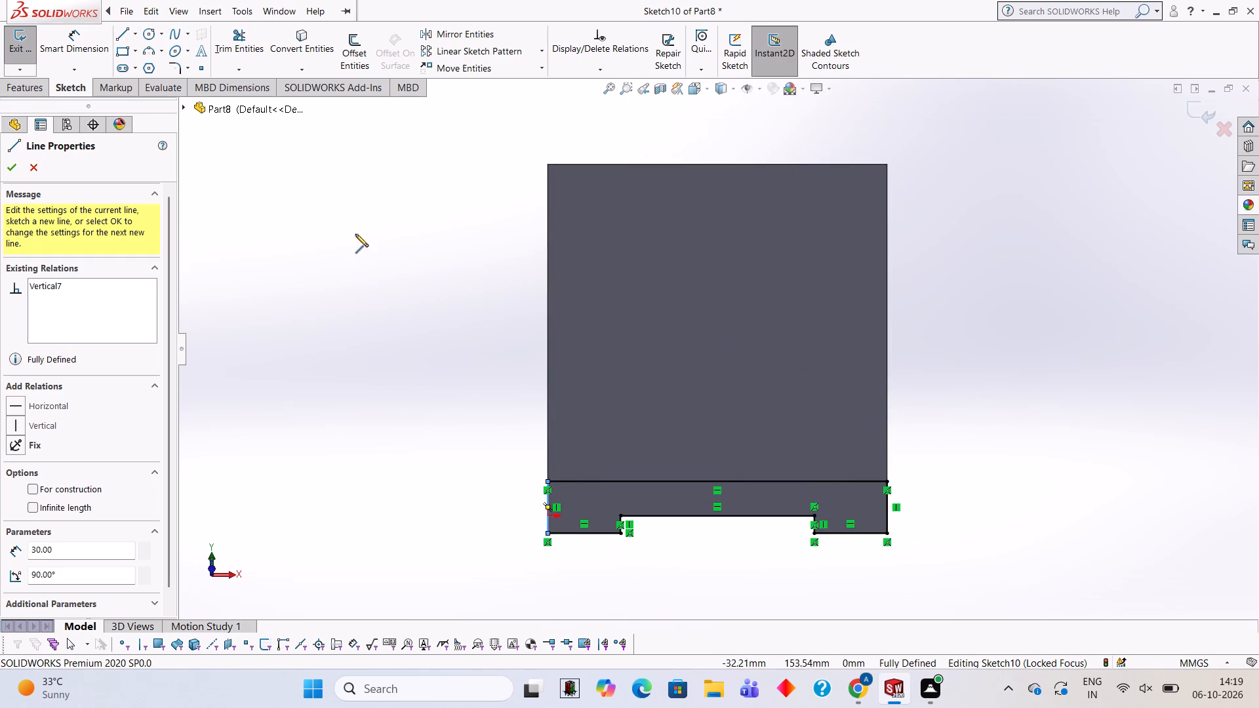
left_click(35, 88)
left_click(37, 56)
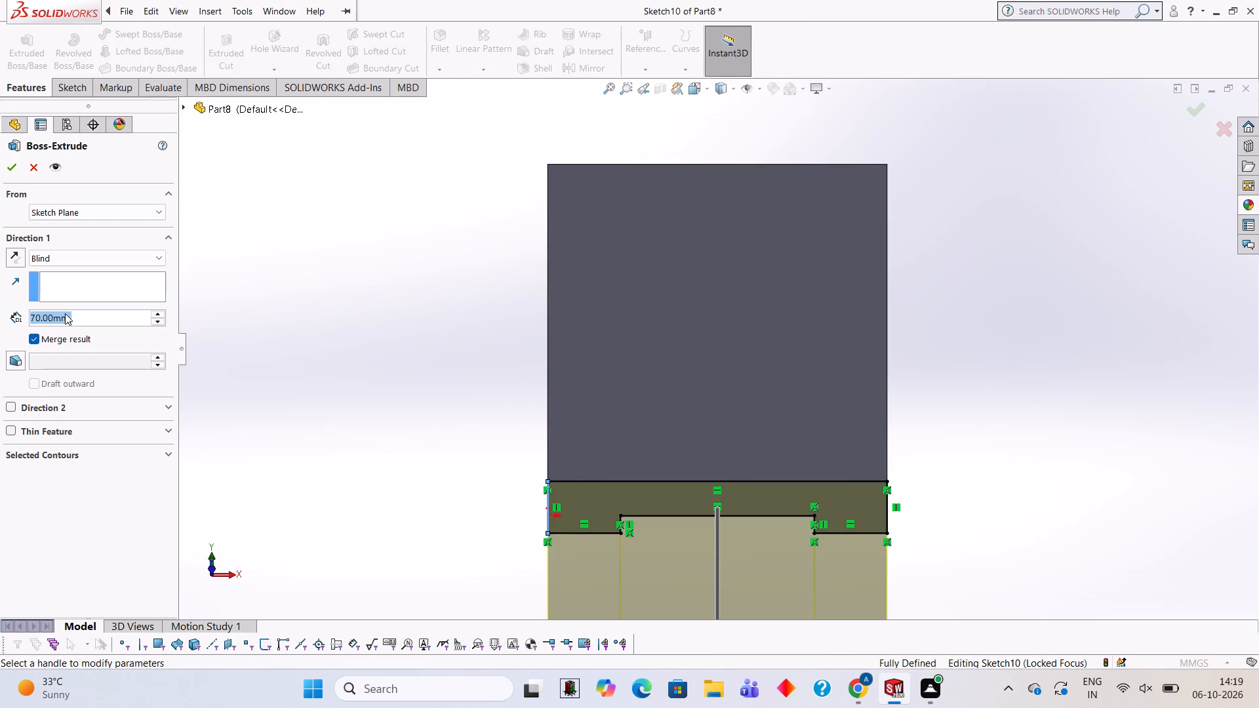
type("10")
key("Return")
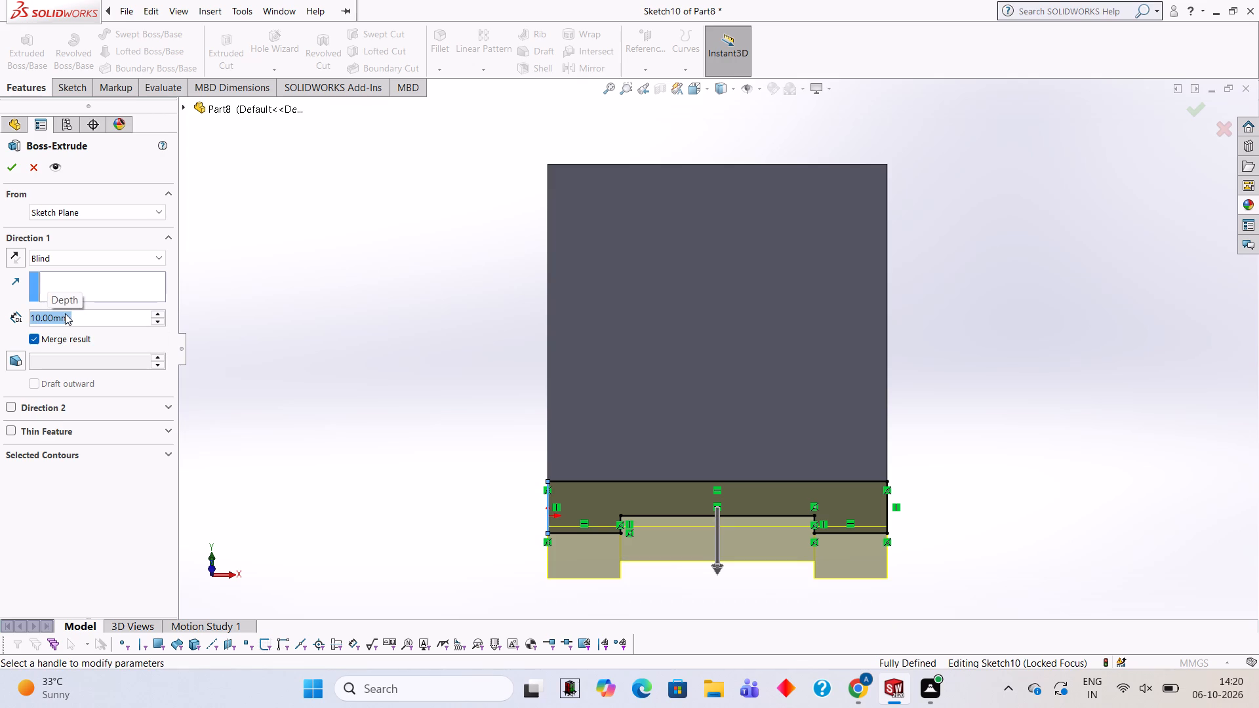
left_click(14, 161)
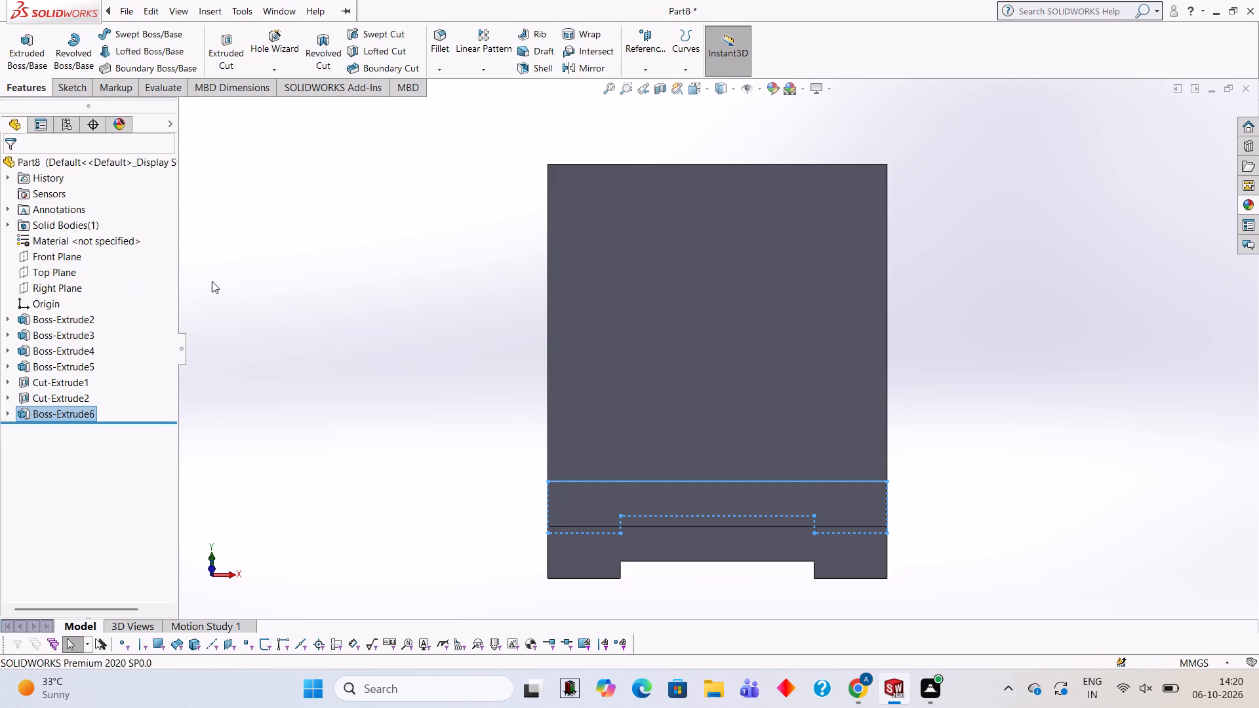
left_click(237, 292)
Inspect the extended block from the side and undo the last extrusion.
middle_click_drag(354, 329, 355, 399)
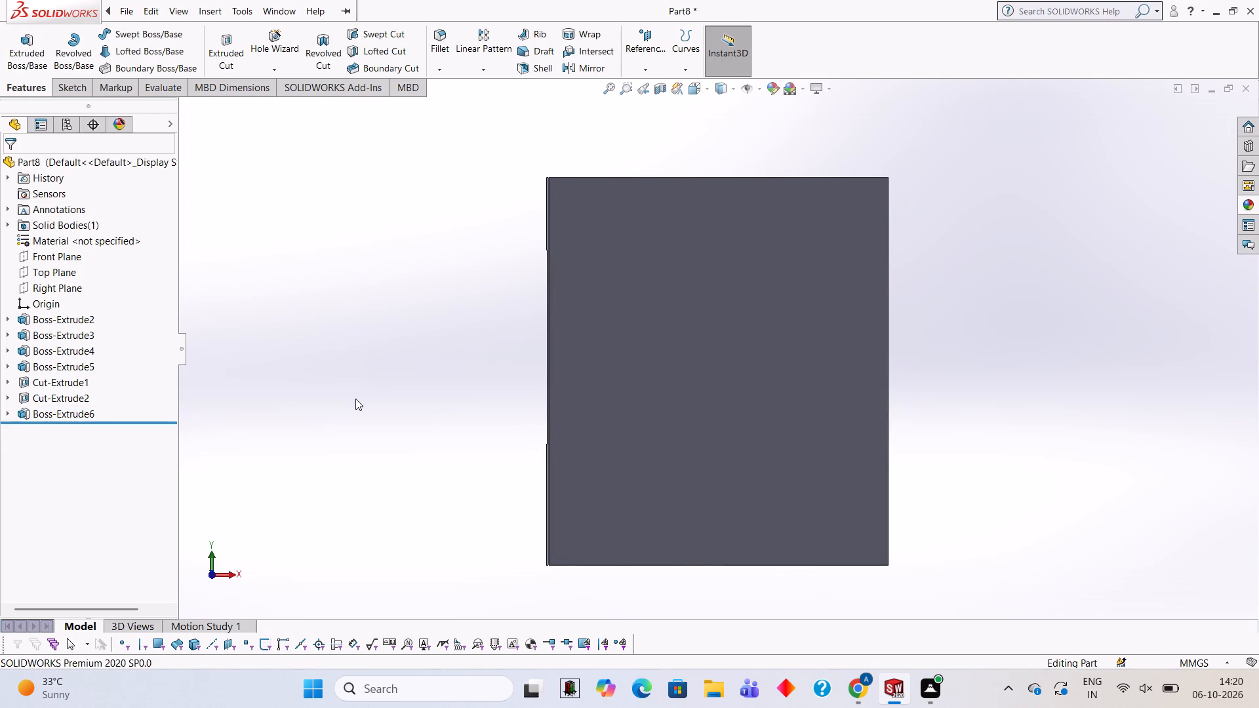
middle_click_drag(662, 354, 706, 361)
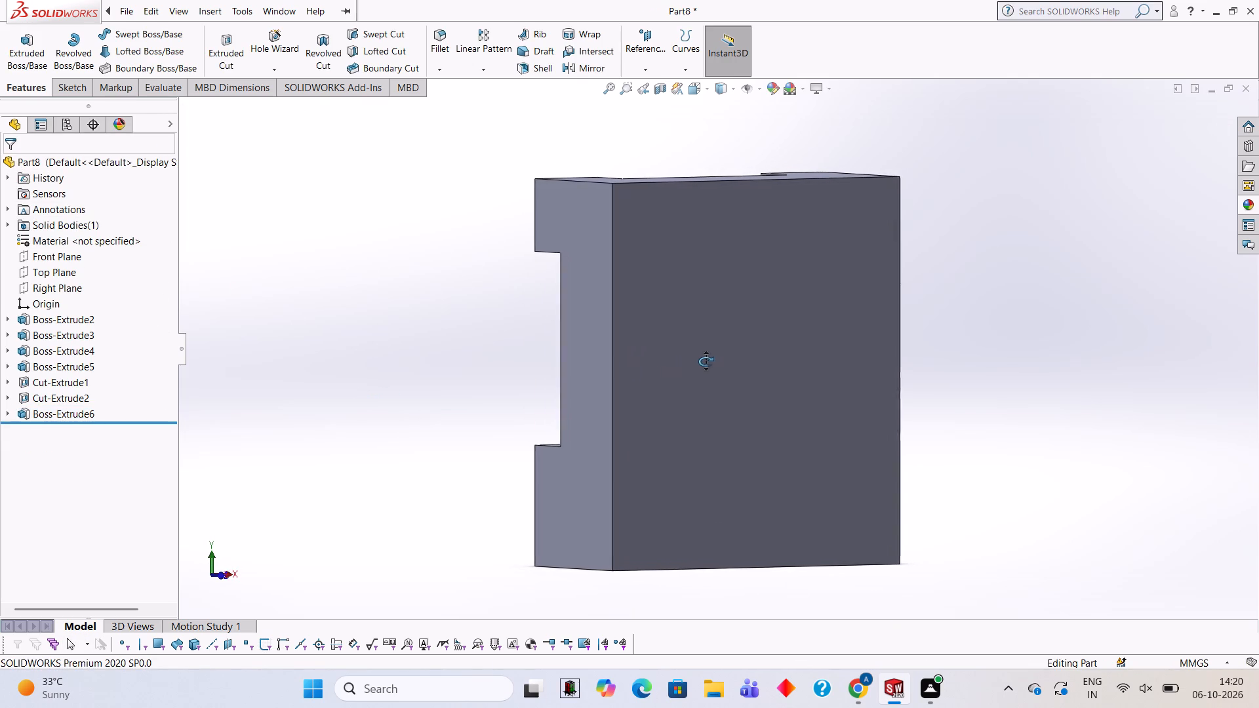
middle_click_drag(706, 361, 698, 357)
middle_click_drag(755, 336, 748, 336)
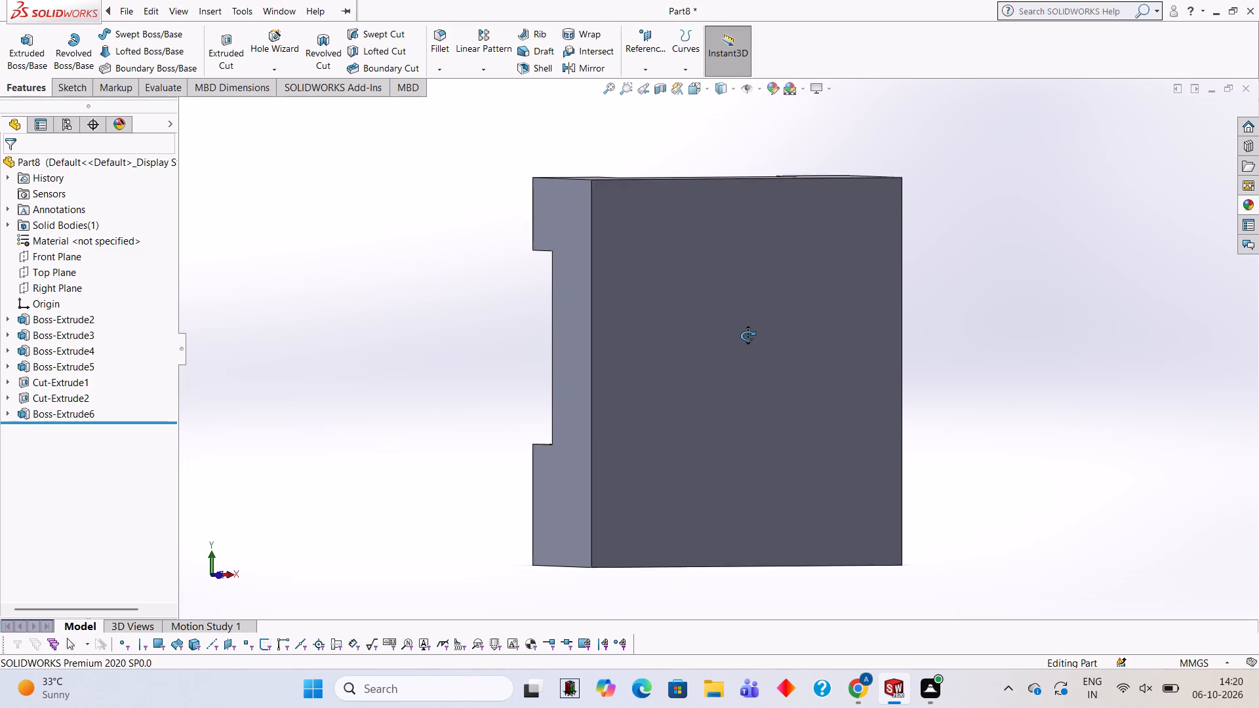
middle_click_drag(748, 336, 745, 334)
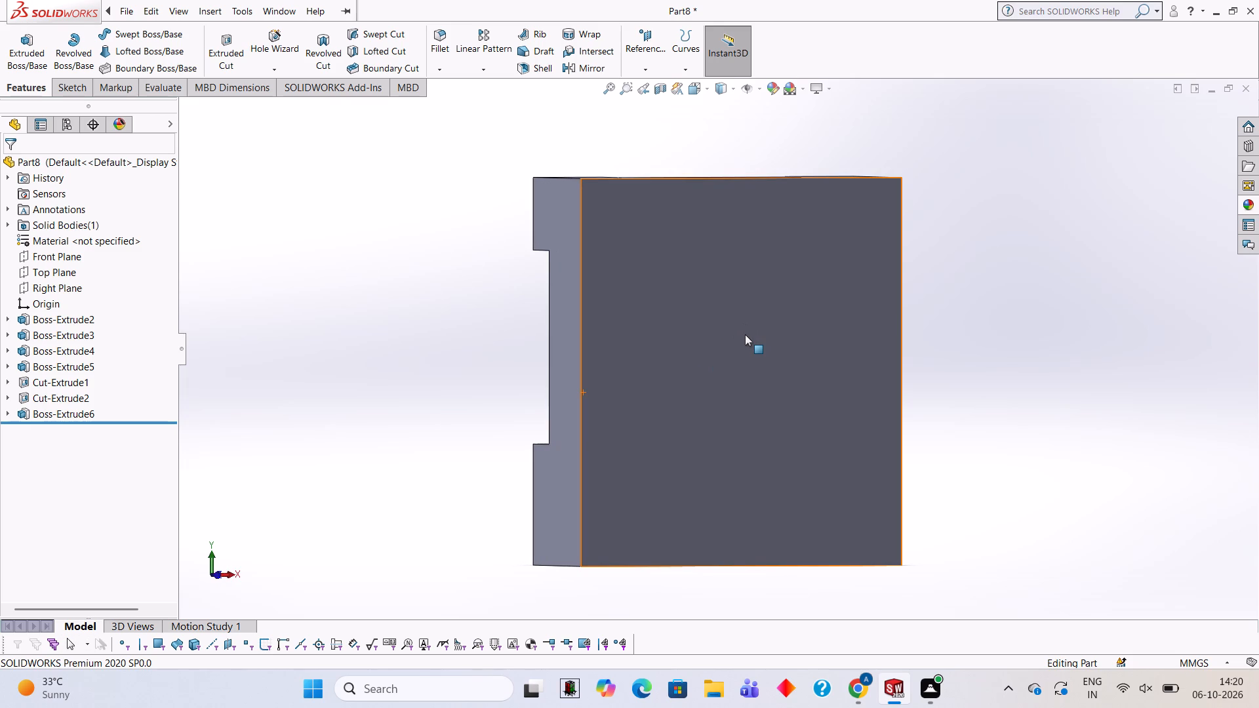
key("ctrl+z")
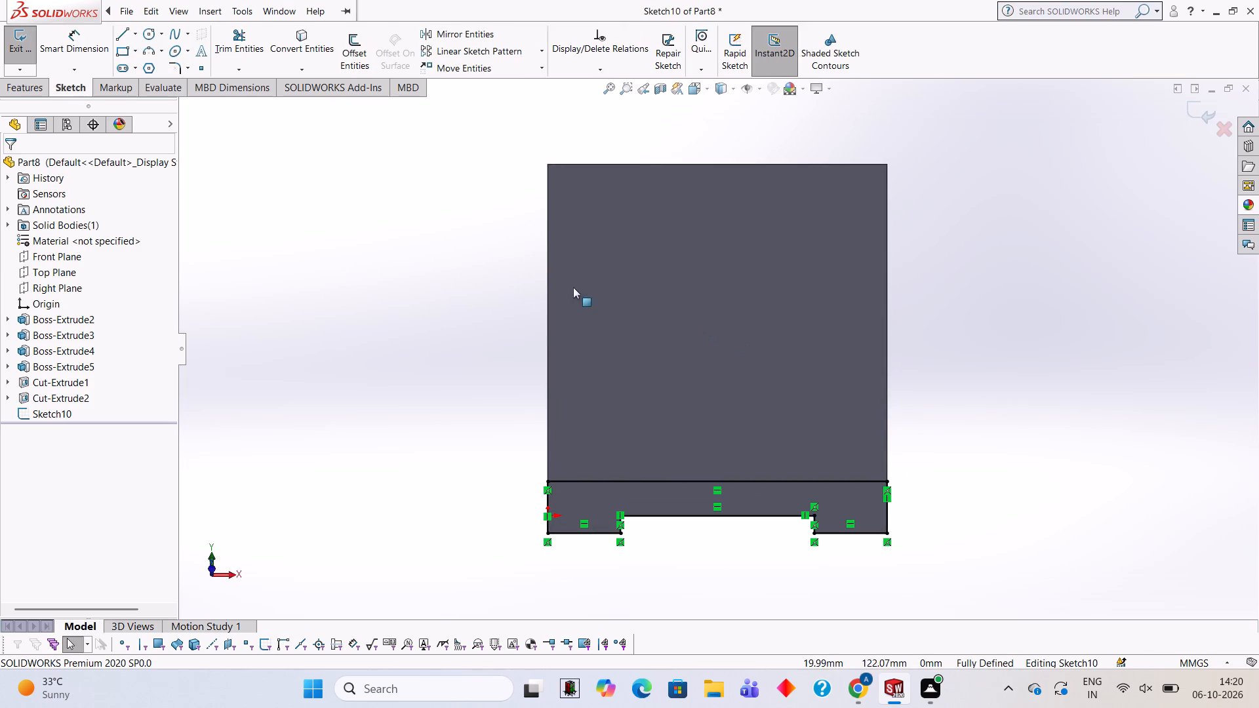
Extrude the notched bottom-face profile 5 mm outward as a merged boss.
left_click(14, 92)
left_click(22, 58)
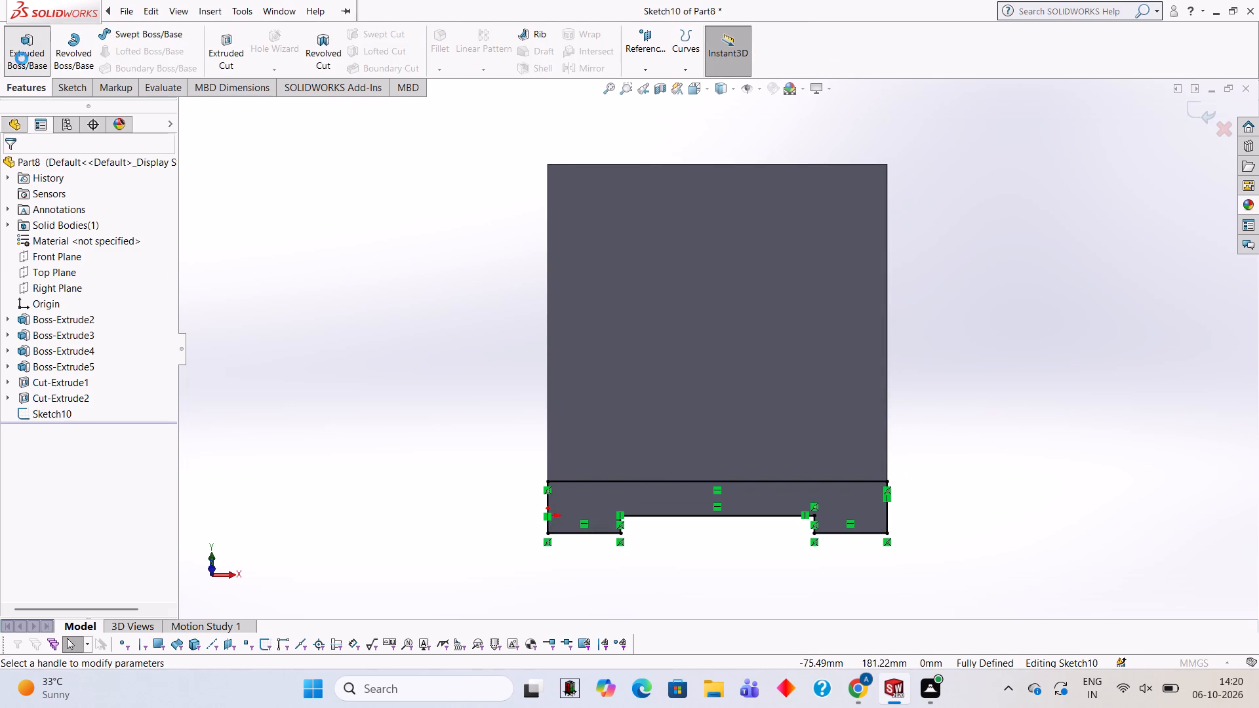
key("5")
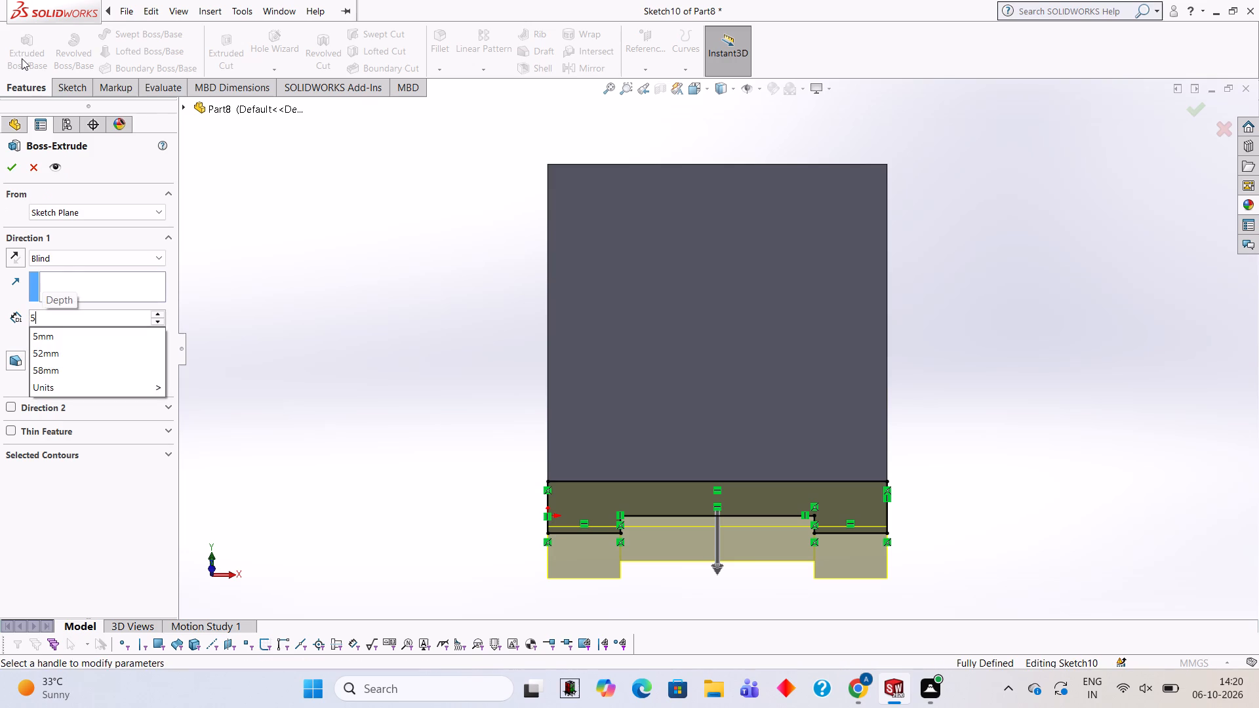
key("Return")
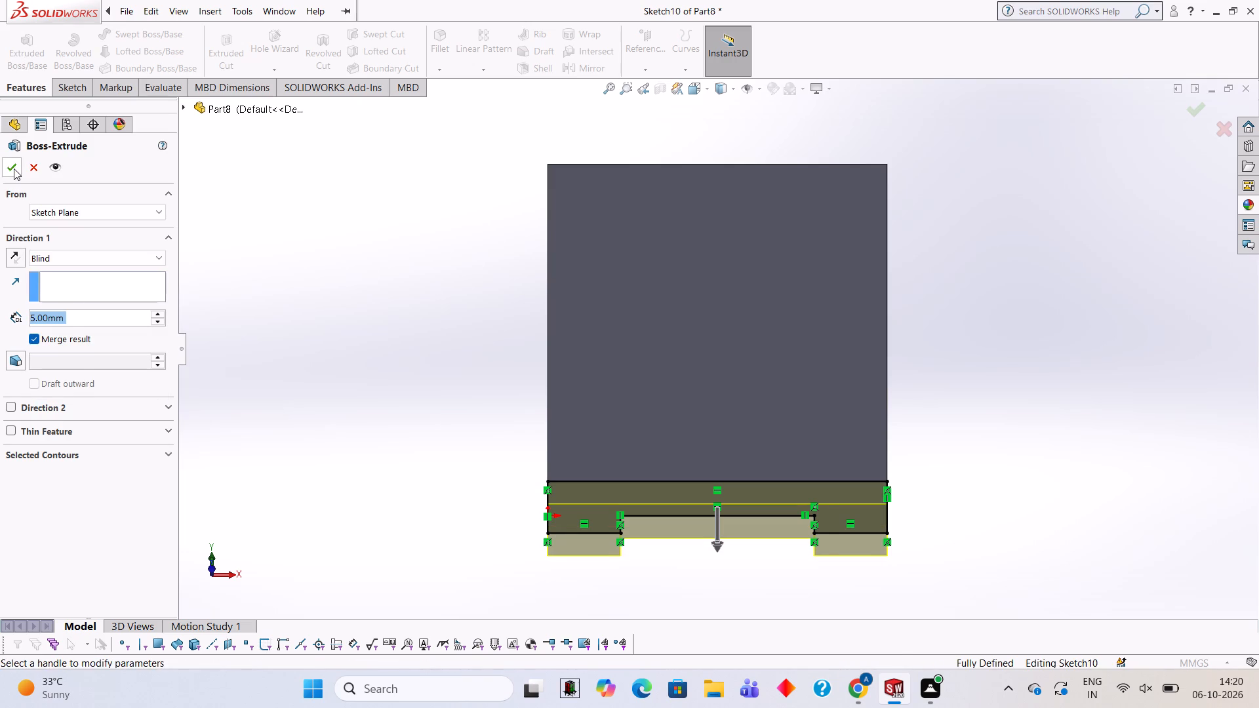
left_click(14, 168)
left_click(336, 313)
Start a sketch on the block's notched top face and view it straight on.
middle_click_drag(340, 317, 435, 389)
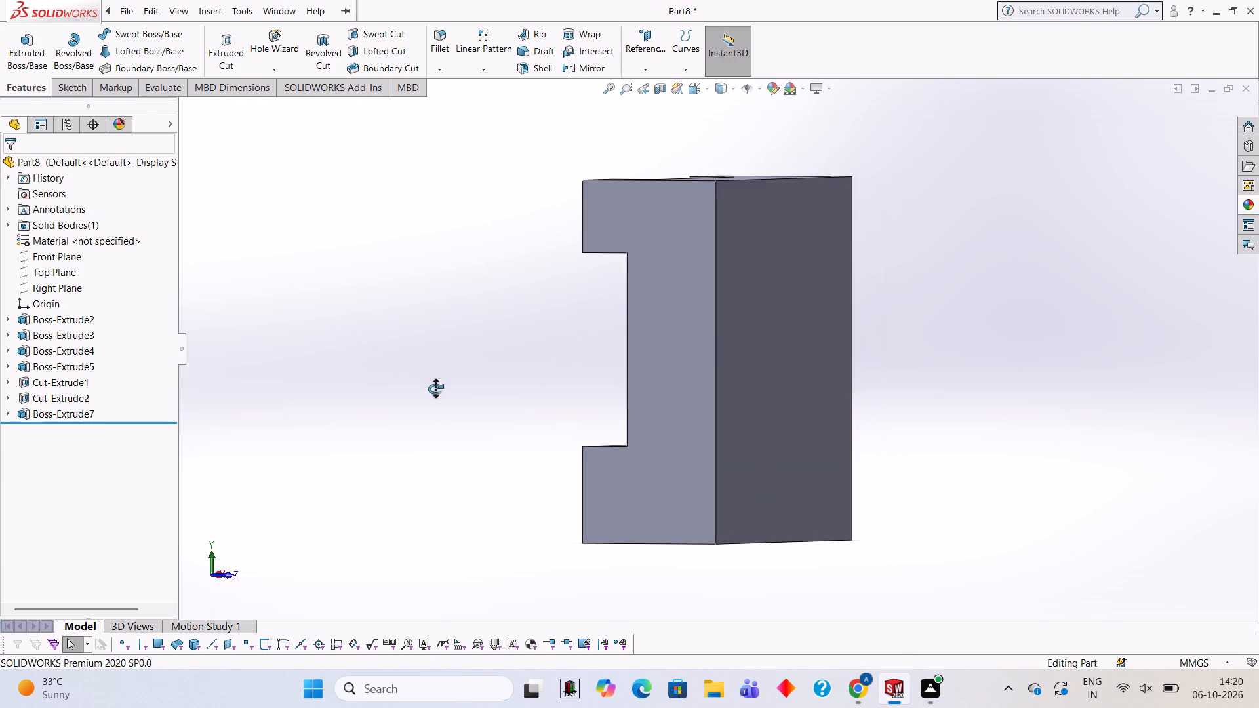
middle_click_drag(435, 389, 569, 439)
middle_click_drag(731, 347, 669, 349)
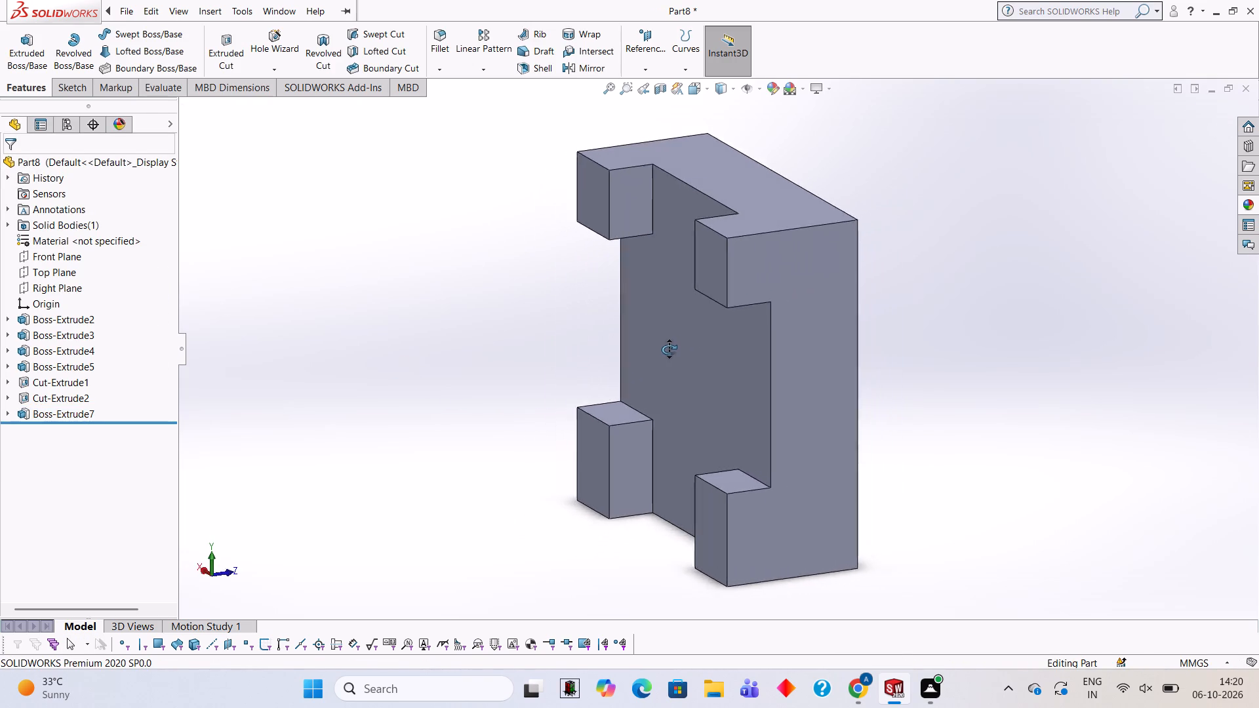
middle_click_drag(669, 349, 768, 503)
middle_click_drag(708, 397, 725, 498)
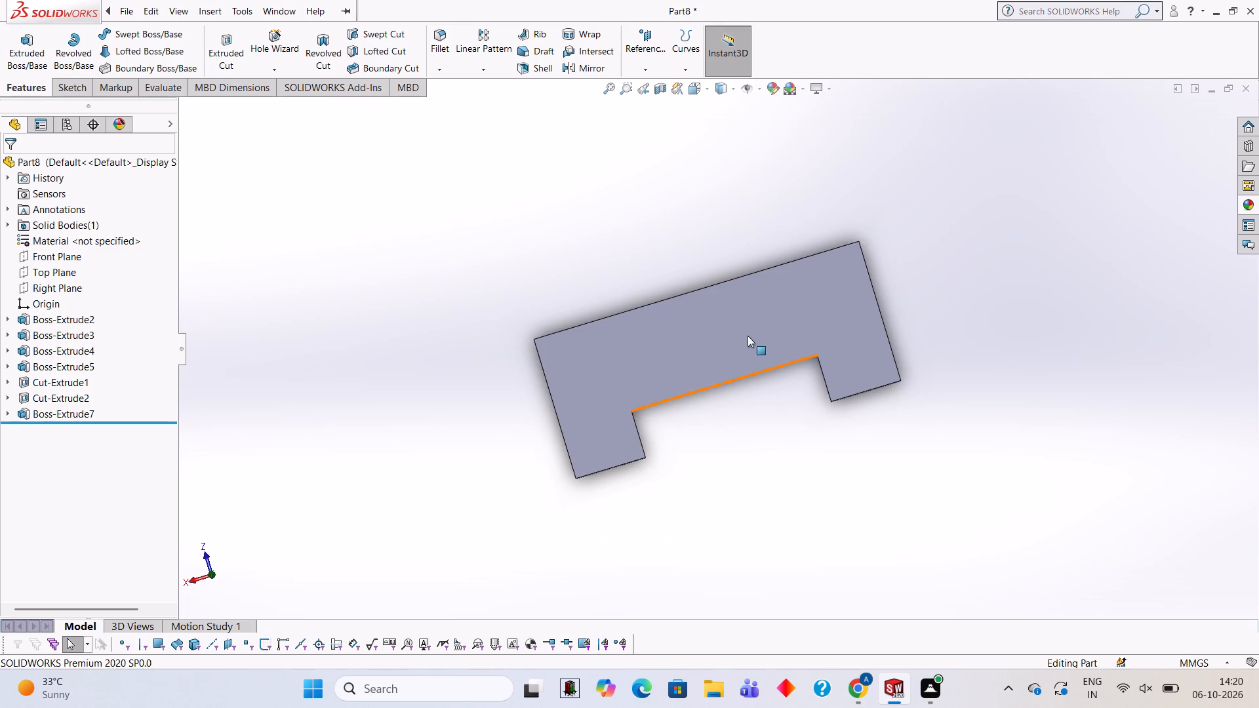
left_click(741, 292)
left_click(801, 259)
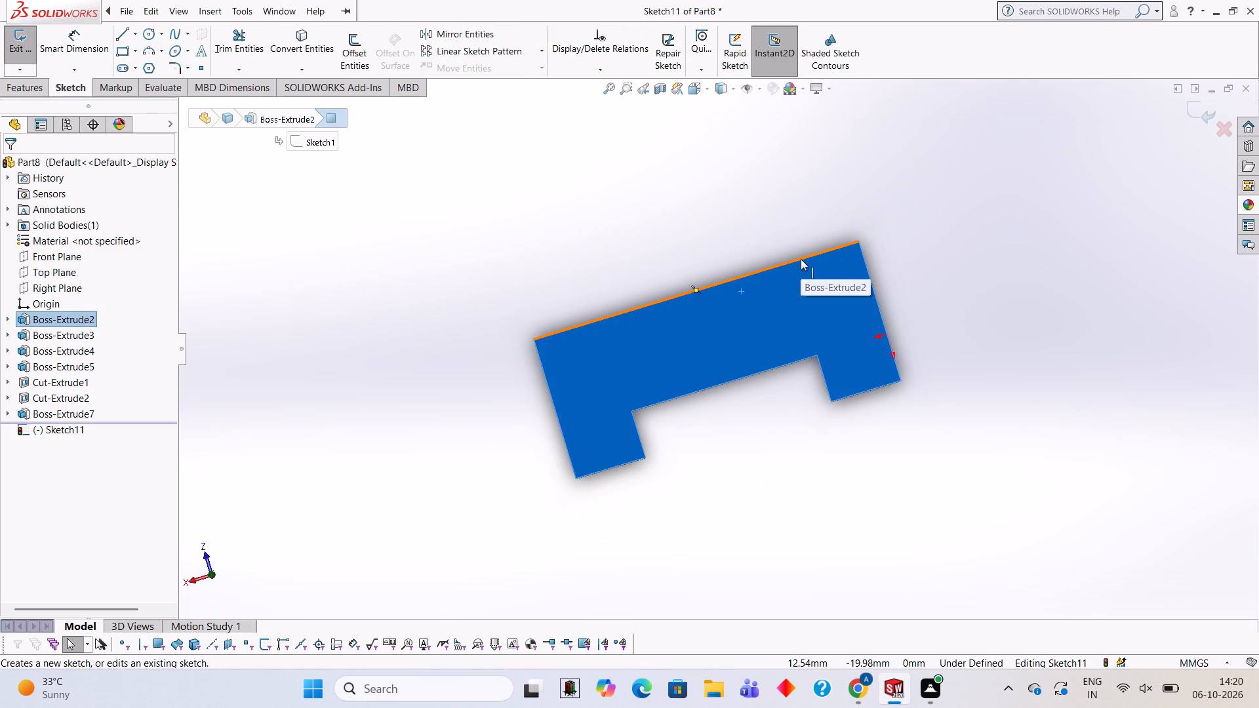
key("ctrl+8")
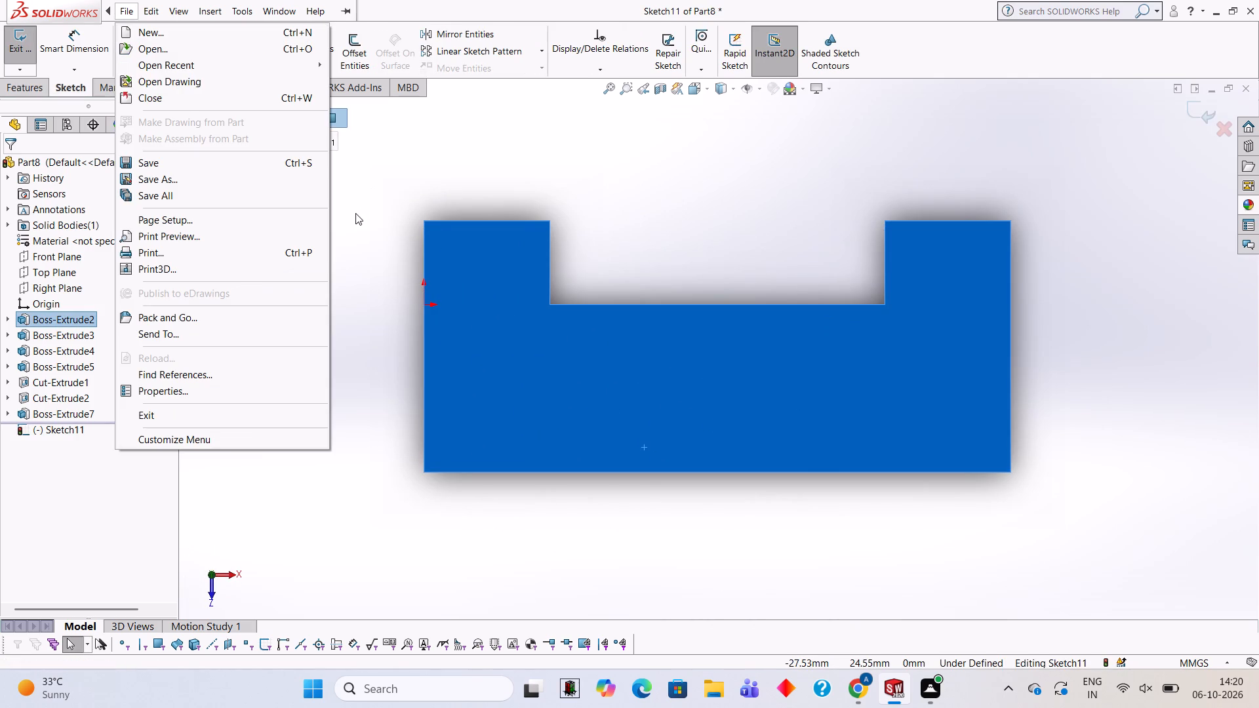
key("Escape")
Trace the top face's full outline with lines as a closed profile, 70 mm by 30 mm, with a 10 mm deep notch between 15 mm wide legs.
left_click(120, 37)
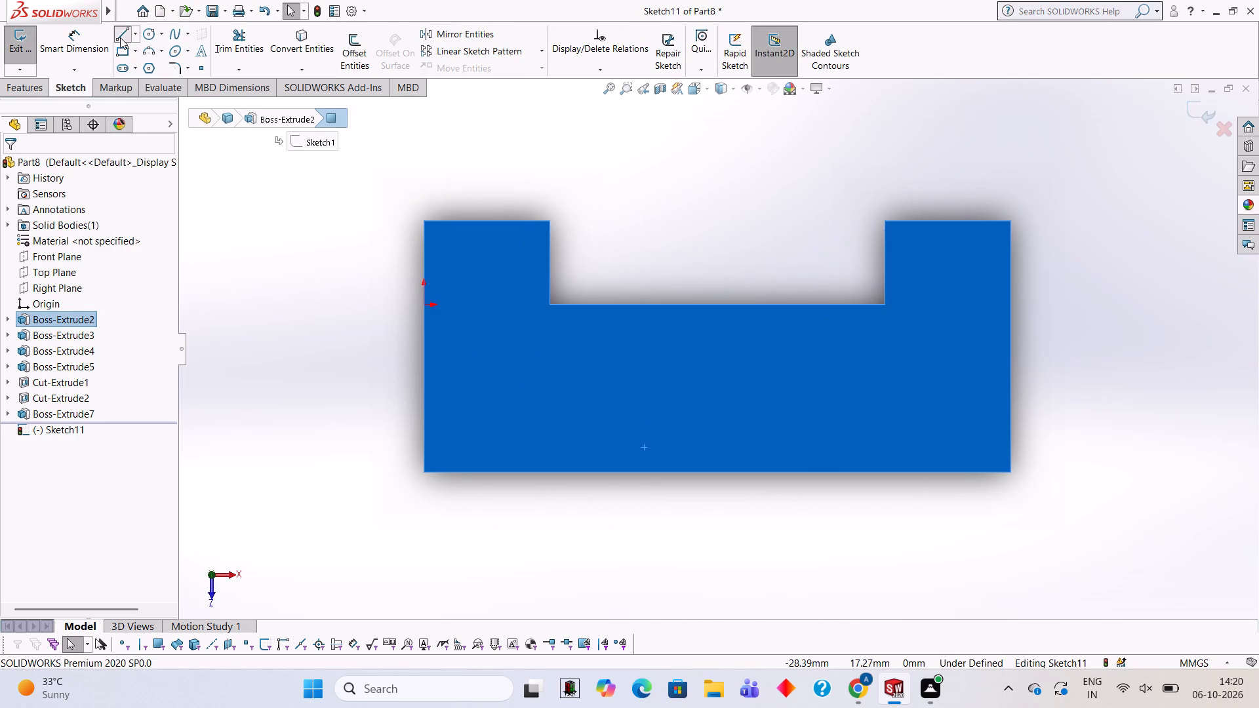
left_click(424, 472)
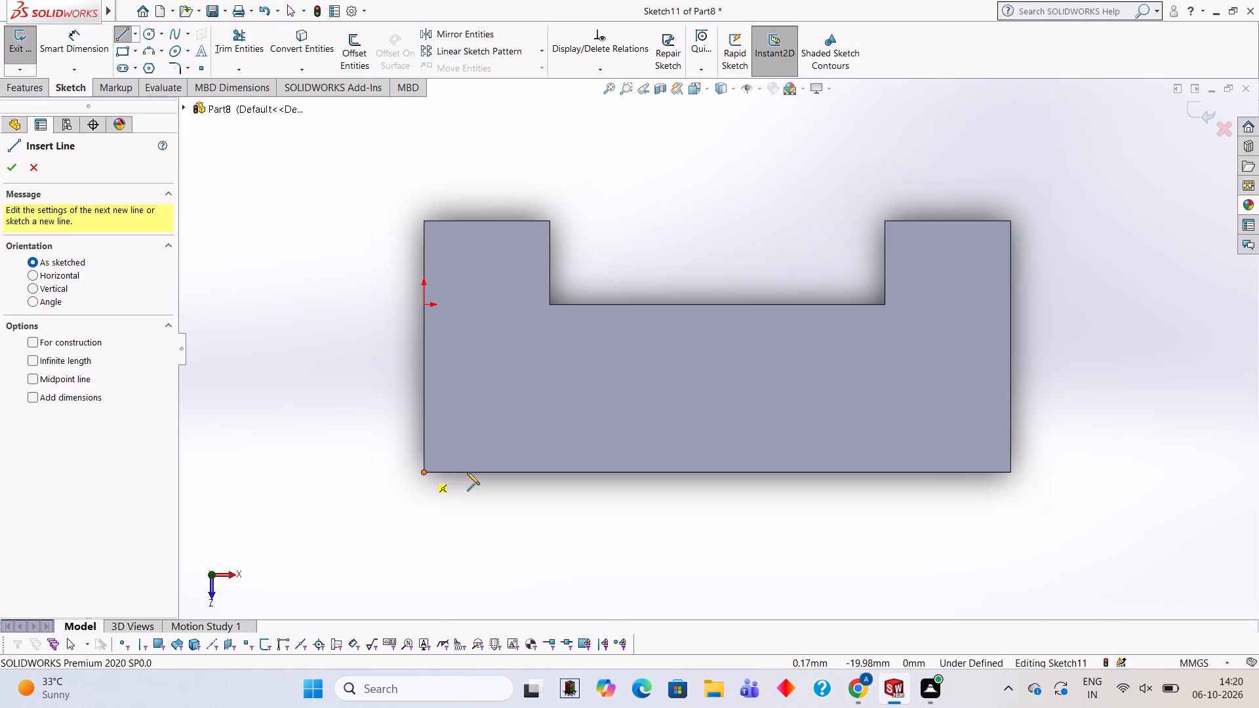
left_click(1010, 471)
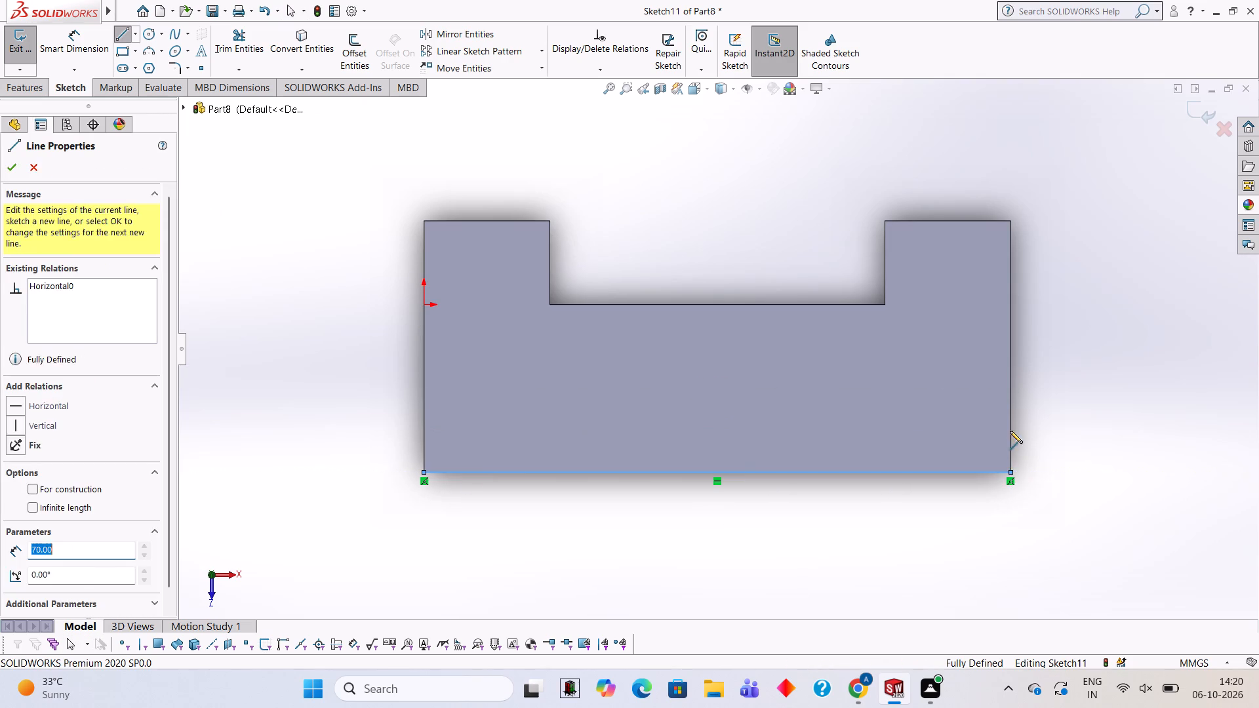
left_click(1010, 217)
left_click(882, 221)
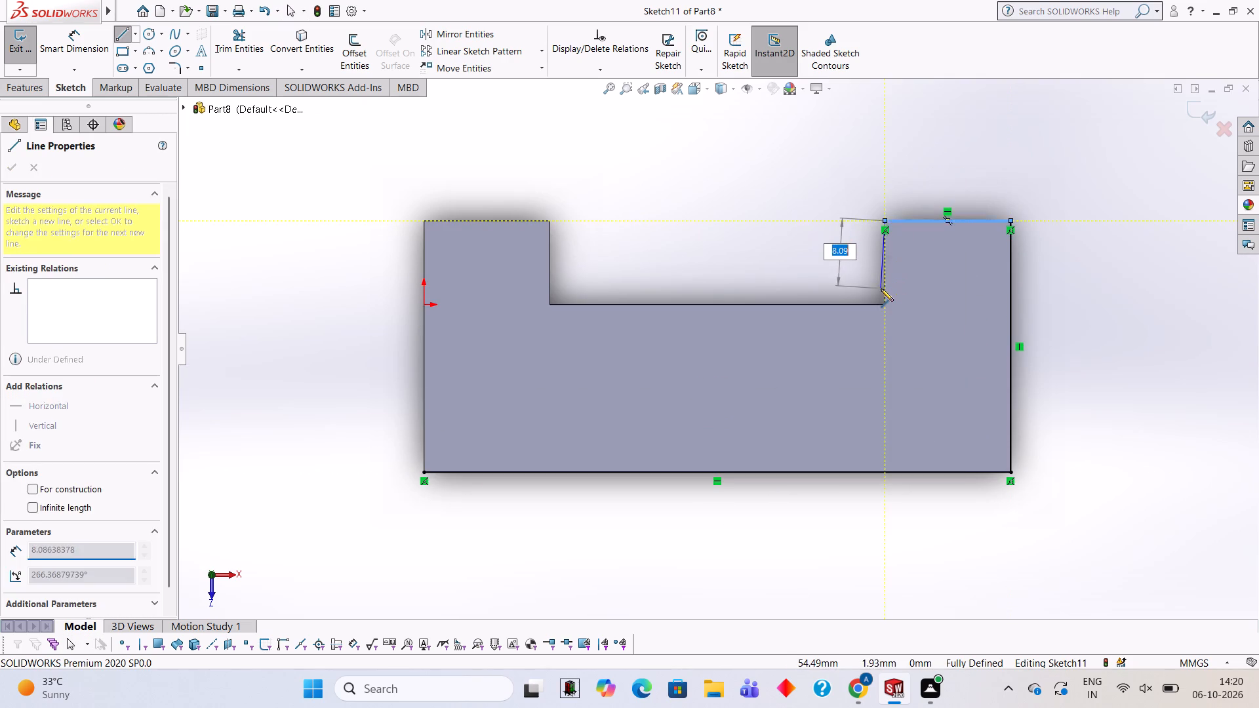
left_click(883, 305)
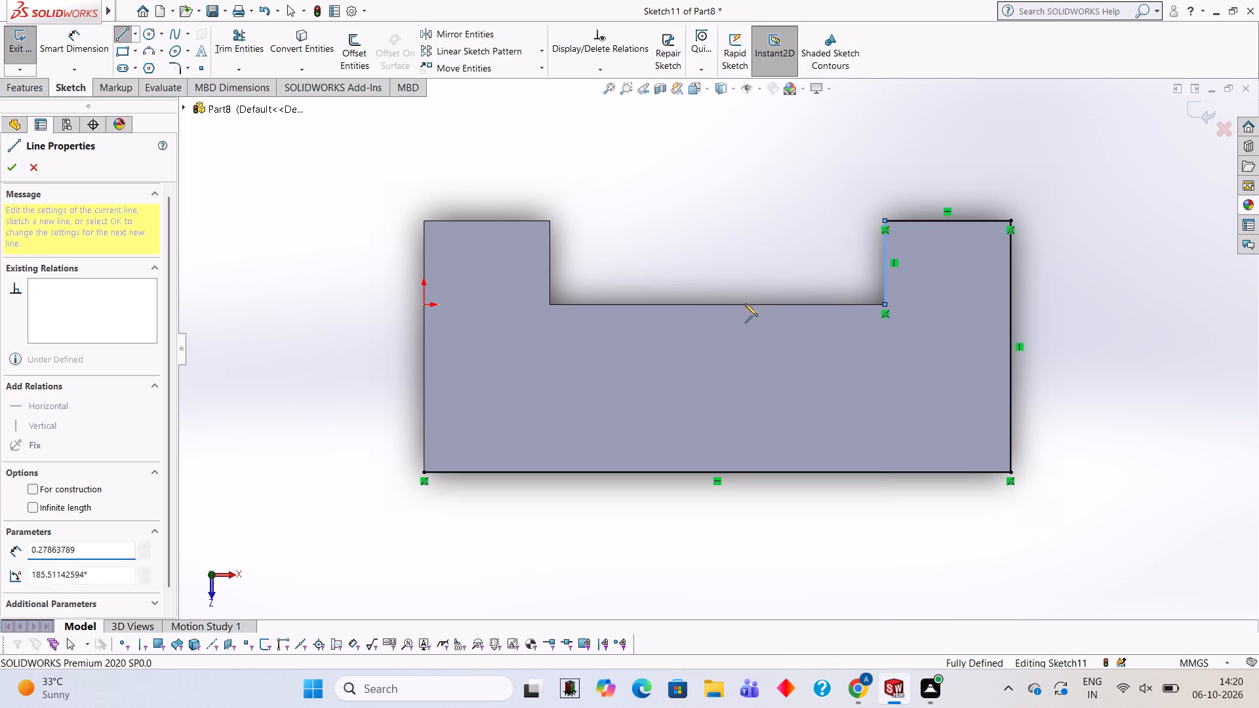
left_click(548, 305)
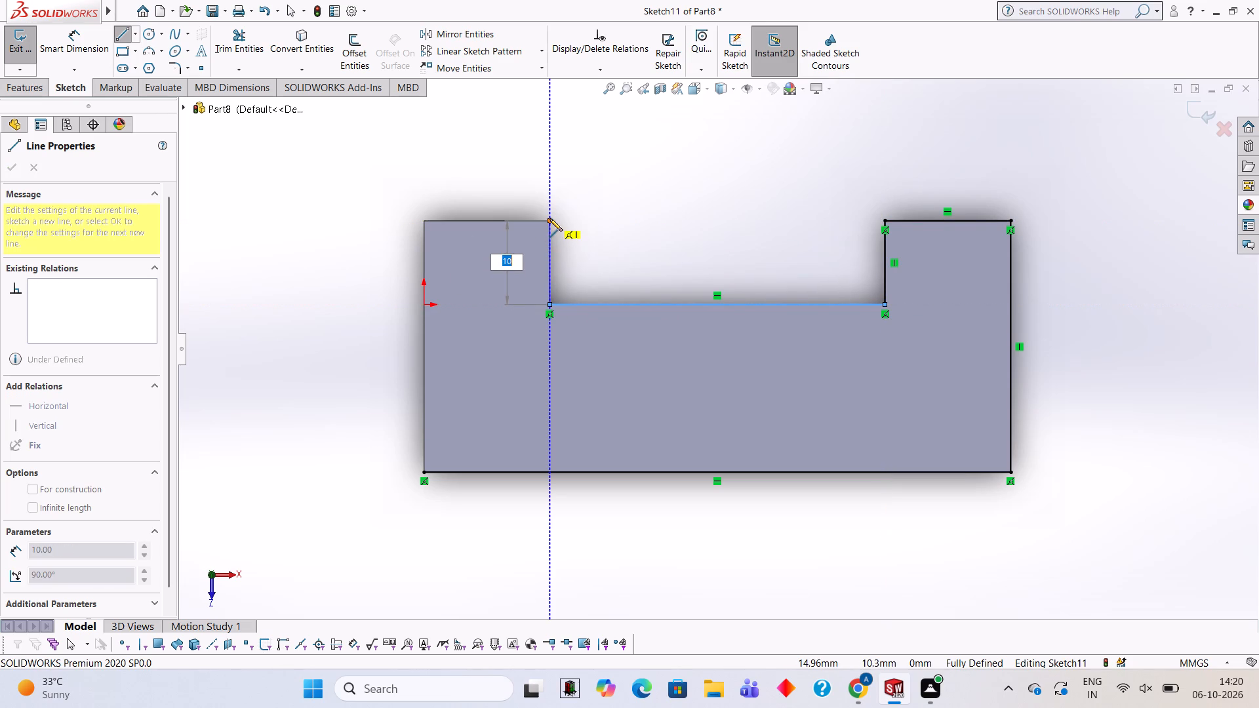
left_click(550, 218)
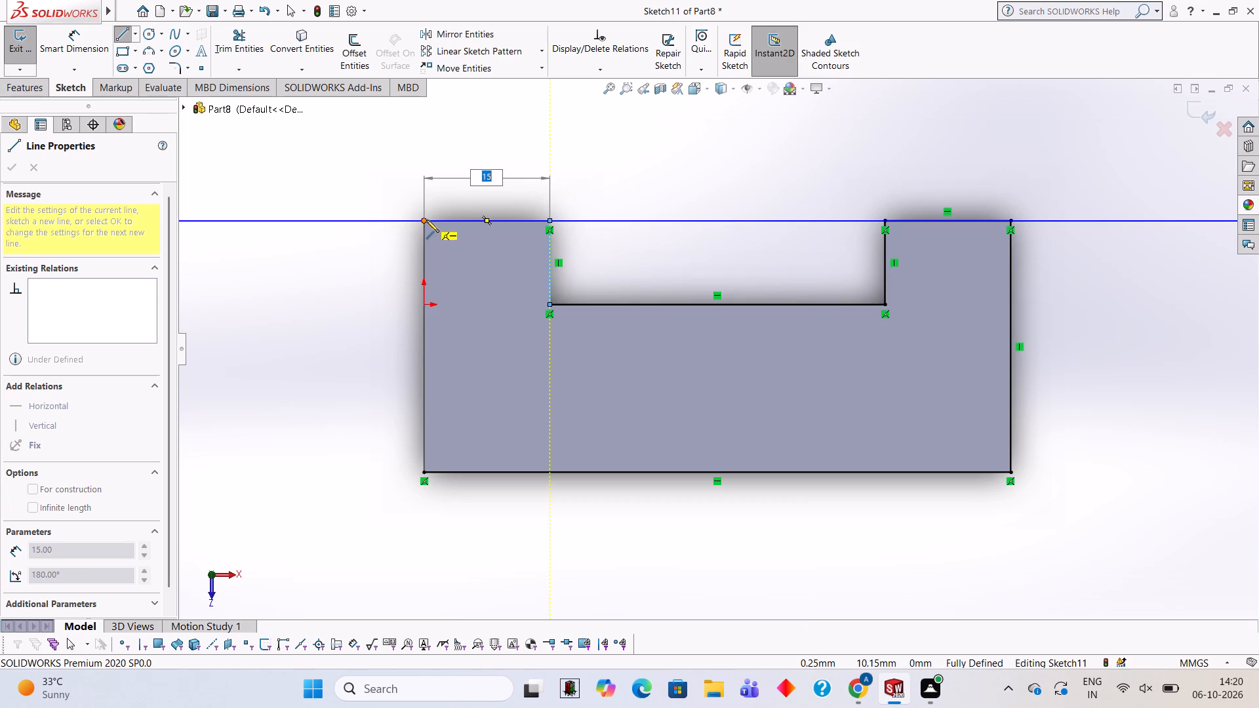
left_click(422, 220)
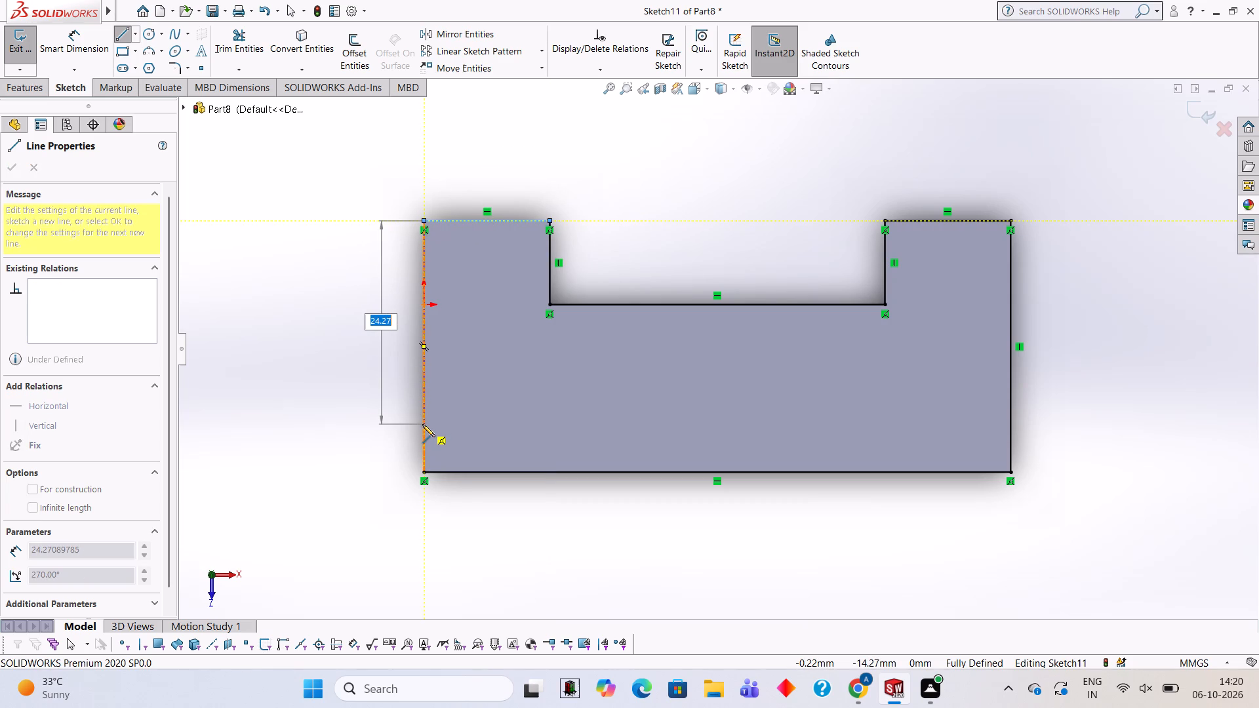
left_click(423, 469)
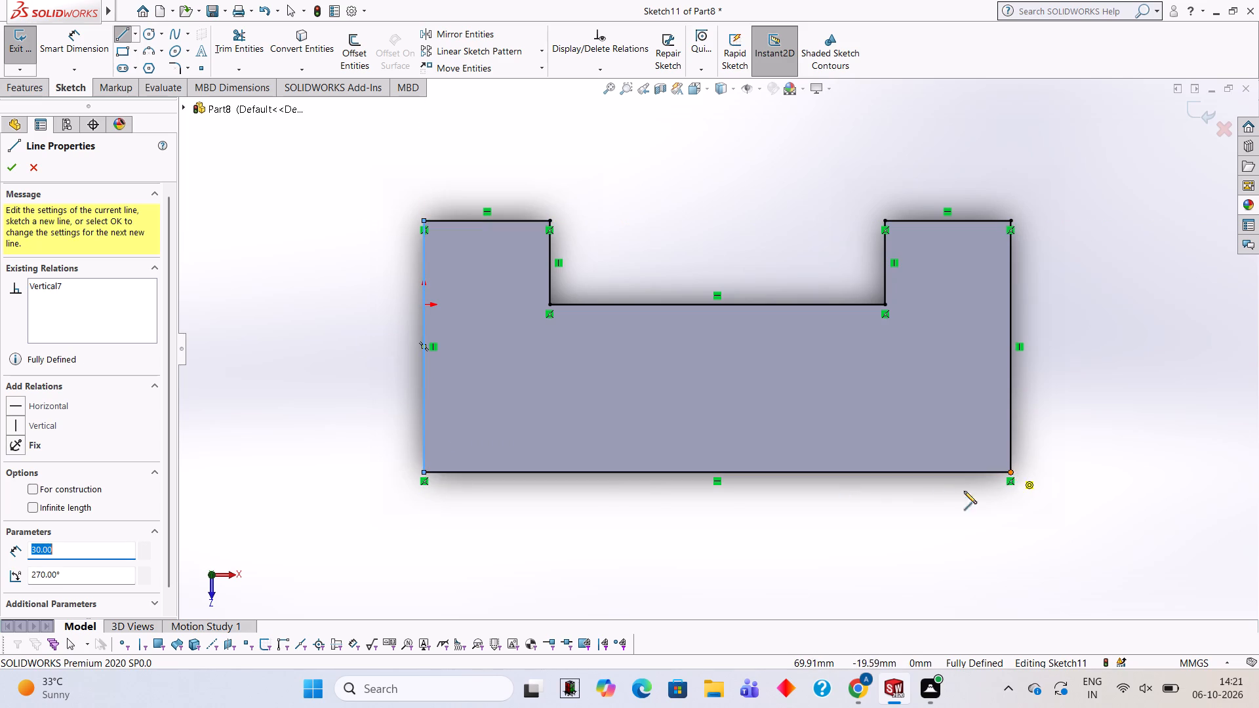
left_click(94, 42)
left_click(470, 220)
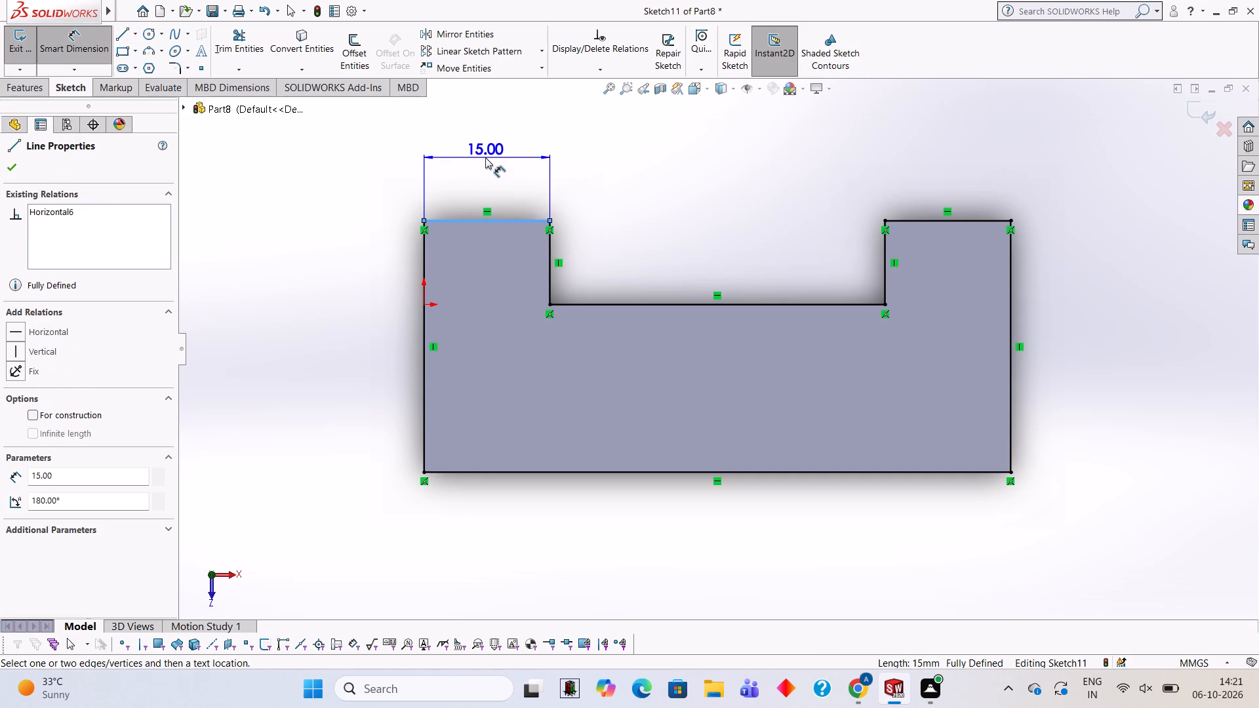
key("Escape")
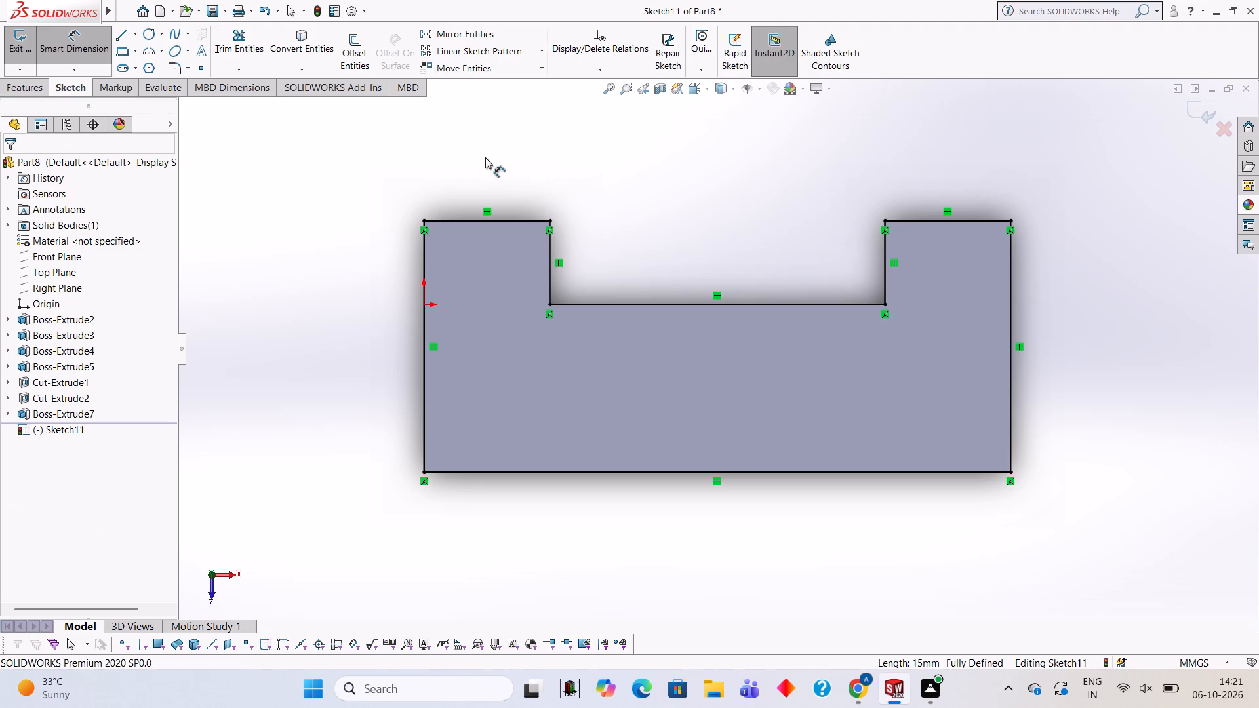
Extrude the traced top-face profile 5 mm outward as a merged boss.
left_click(36, 90)
left_click(44, 40)
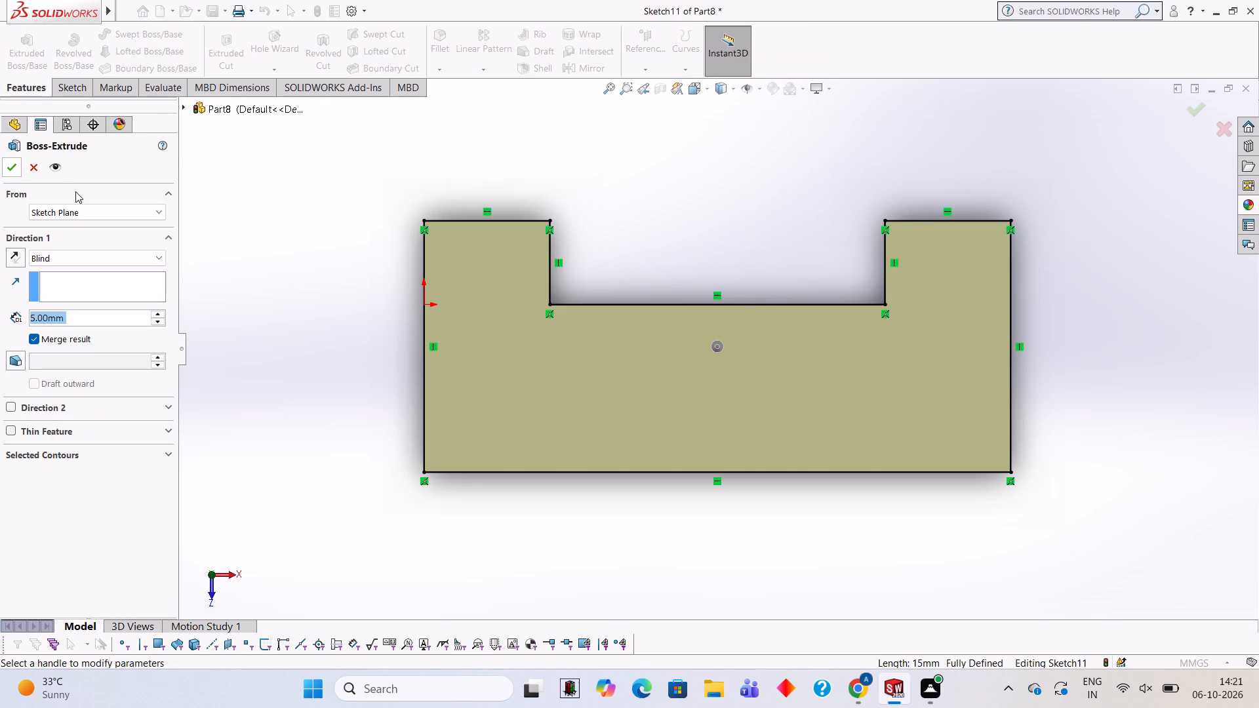
middle_click_drag(369, 220, 433, 437)
middle_click_drag(697, 451, 568, 265)
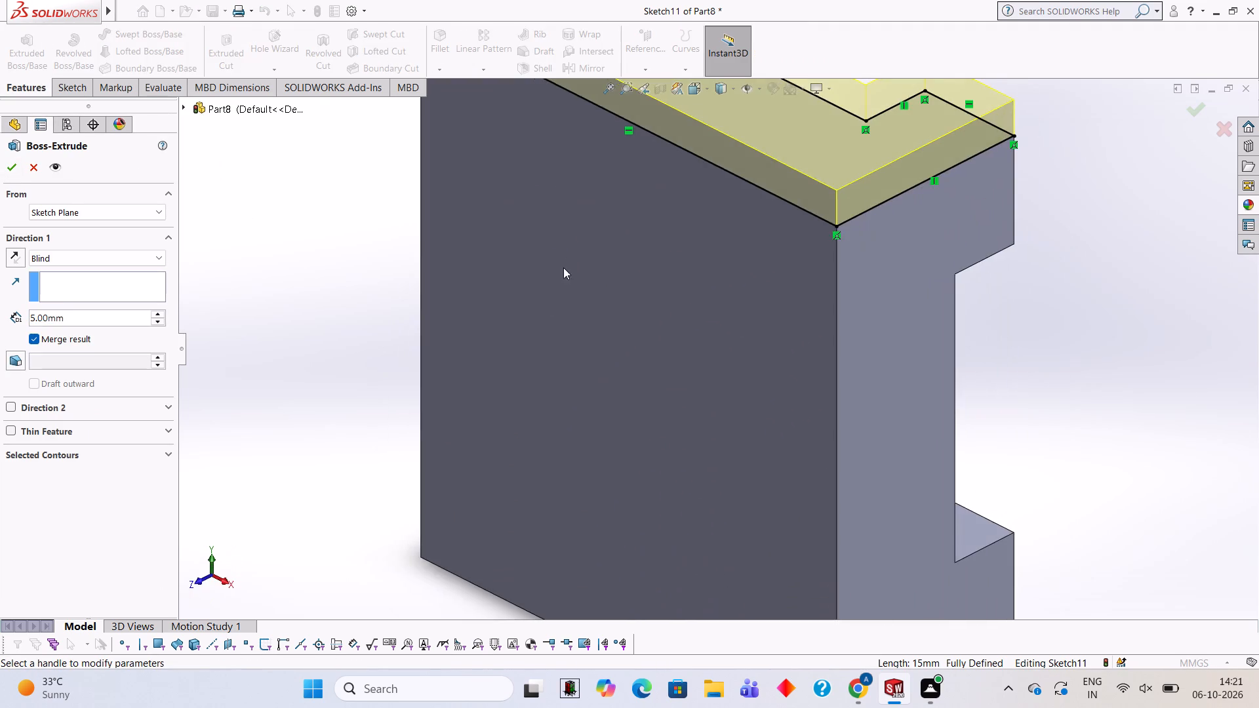
middle_click_drag(680, 320, 729, 248)
scroll(730, 251, "up", 5)
left_click(7, 165)
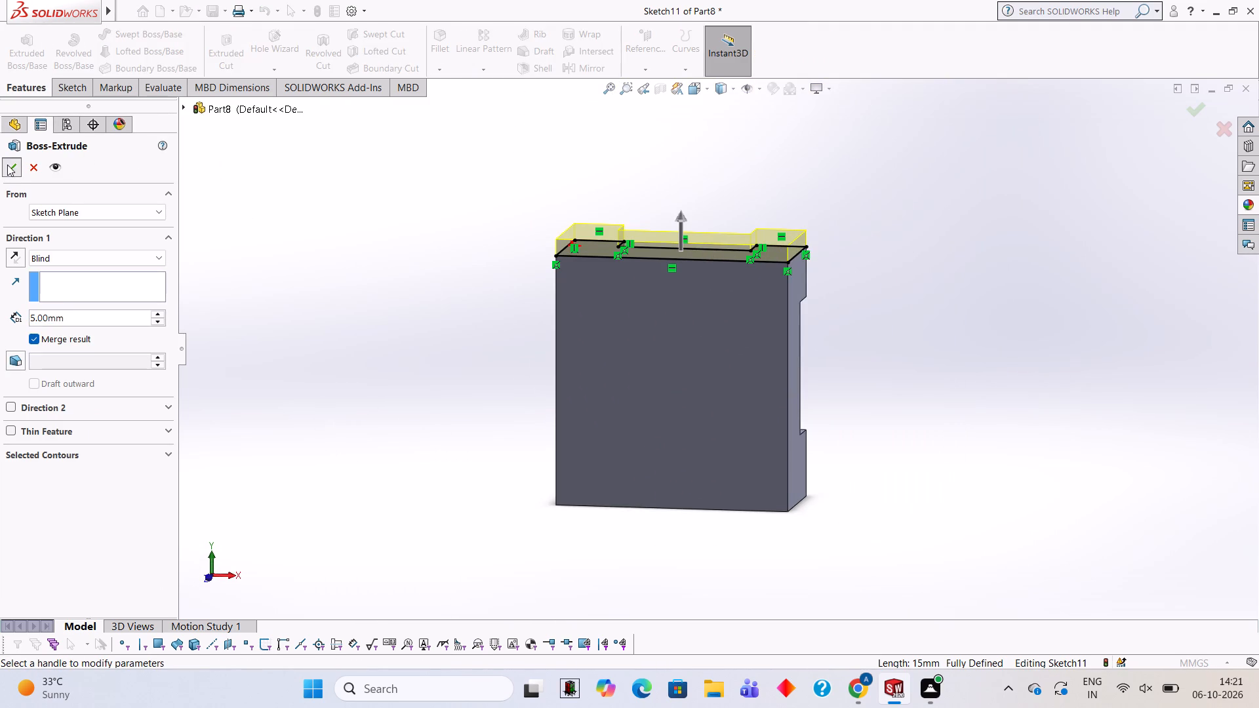
left_click(298, 275)
Inspect the block from the back, the sides and below to check both end extensions.
middle_click_drag(516, 403, 529, 346)
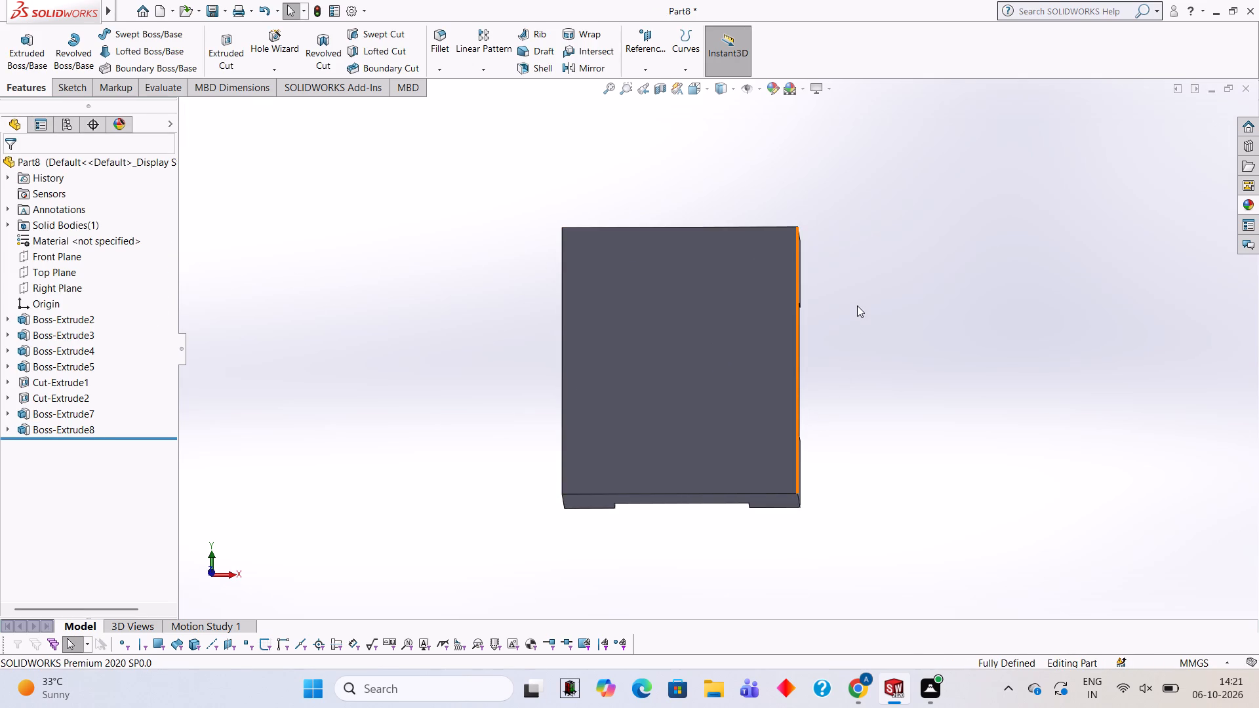
middle_click_drag(857, 305, 894, 376)
scroll(857, 306, "down", 1)
scroll(890, 377, "up", 1)
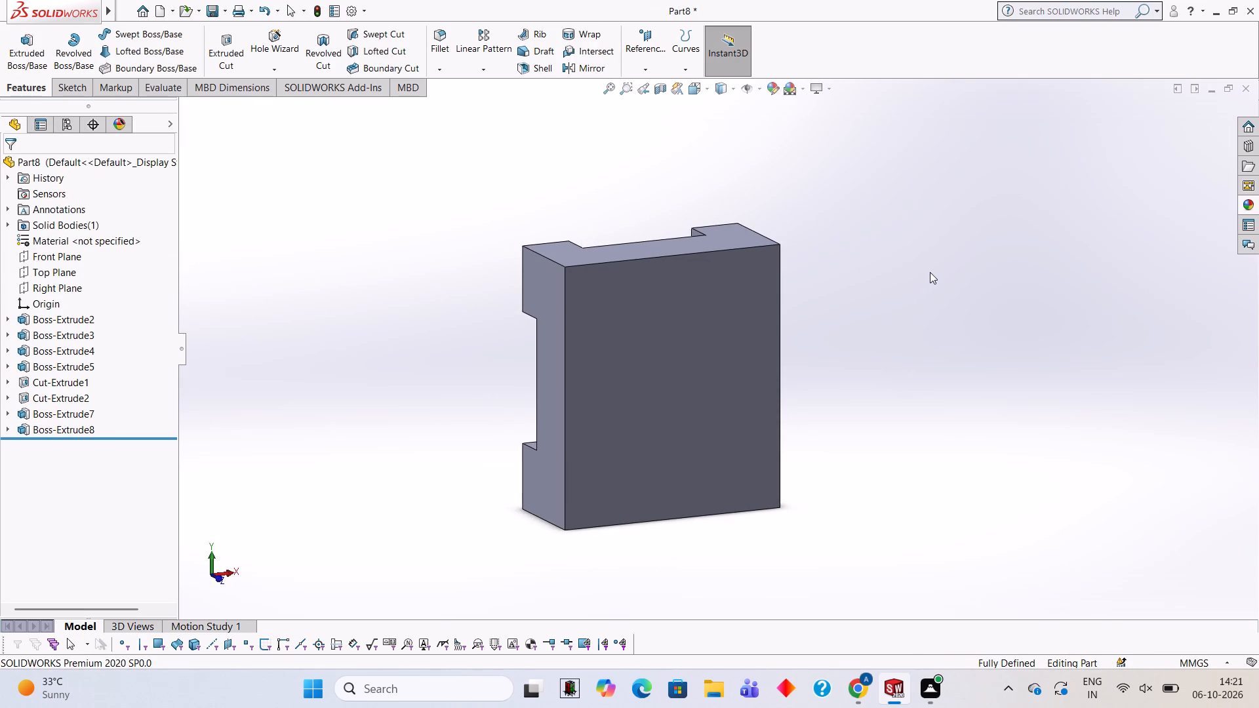
middle_click_drag(808, 271, 703, 262)
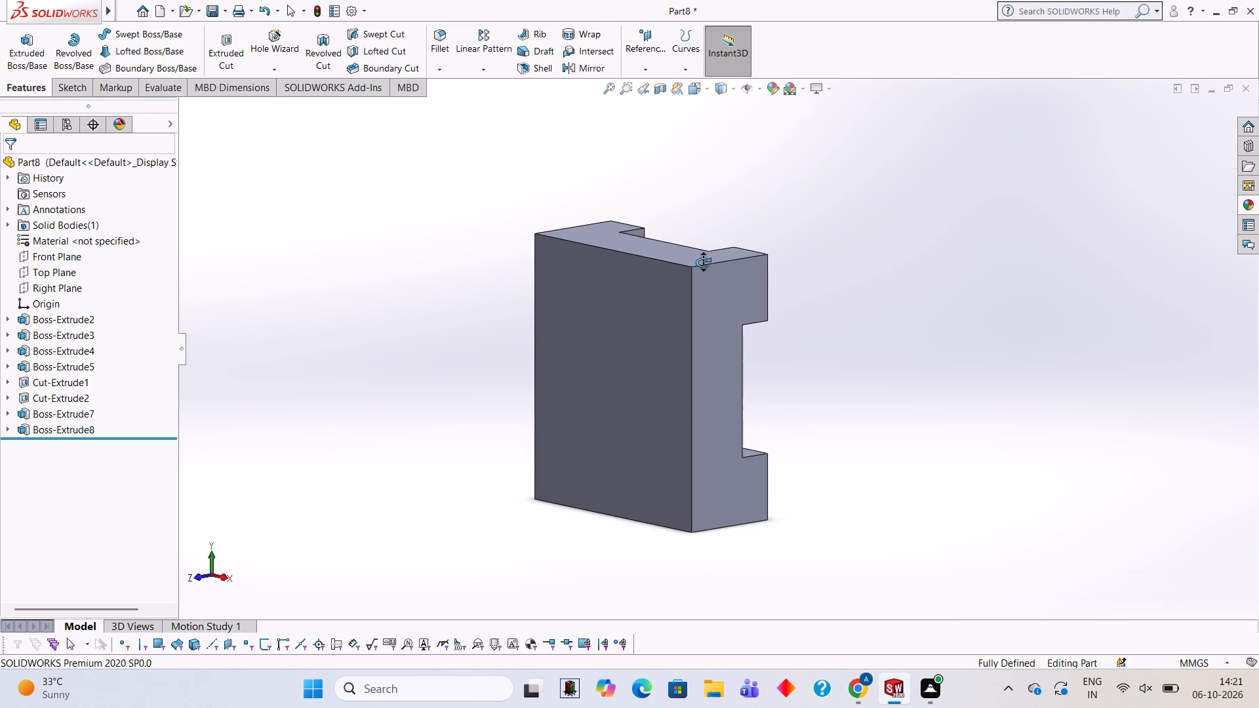
middle_click_drag(703, 262, 762, 226)
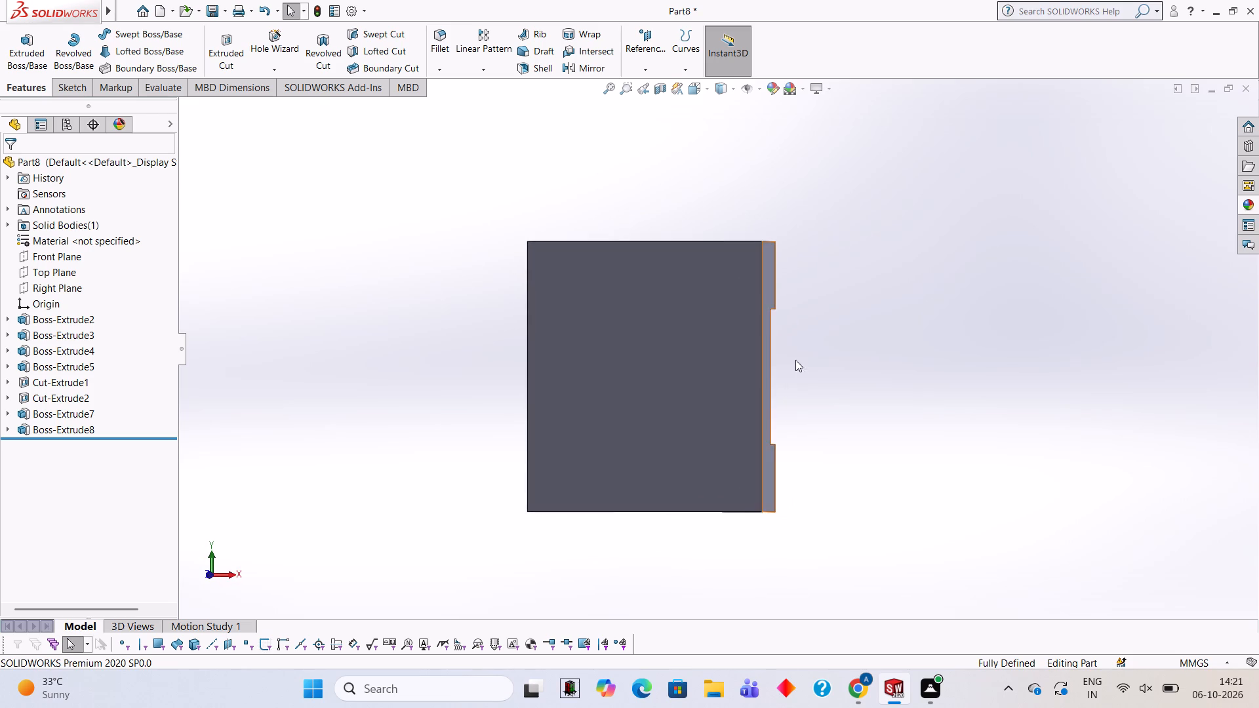
middle_click_drag(834, 402, 814, 248)
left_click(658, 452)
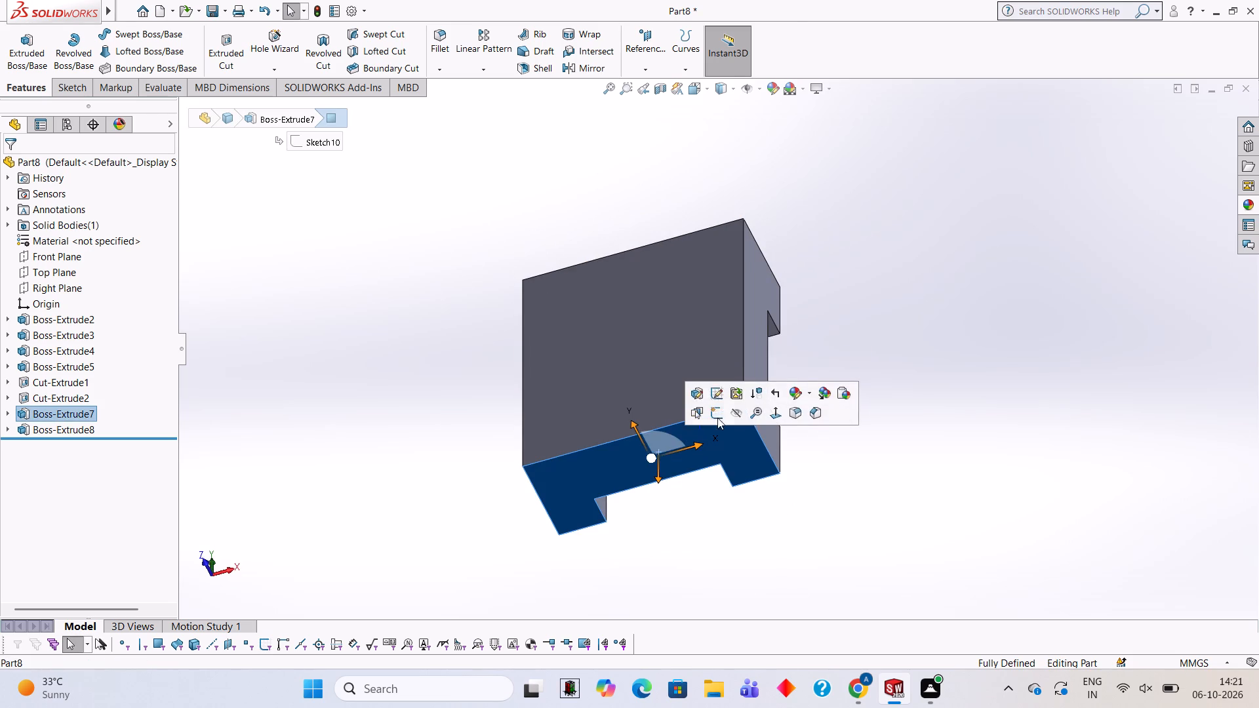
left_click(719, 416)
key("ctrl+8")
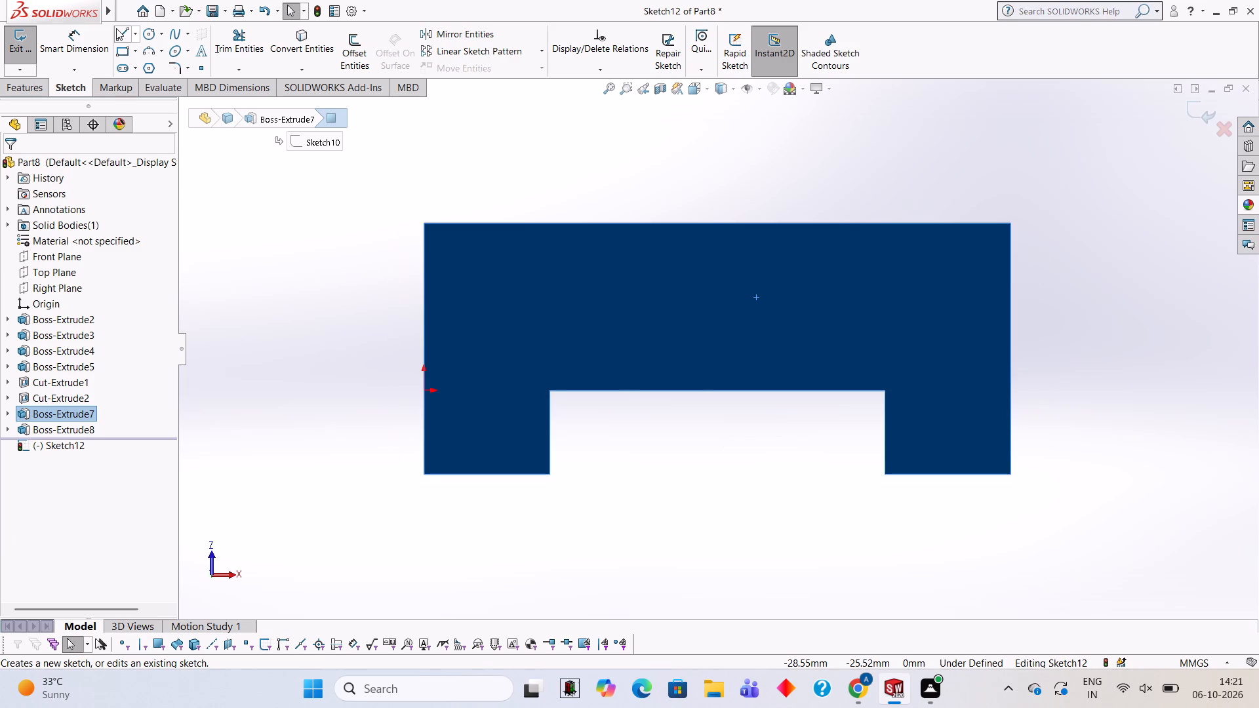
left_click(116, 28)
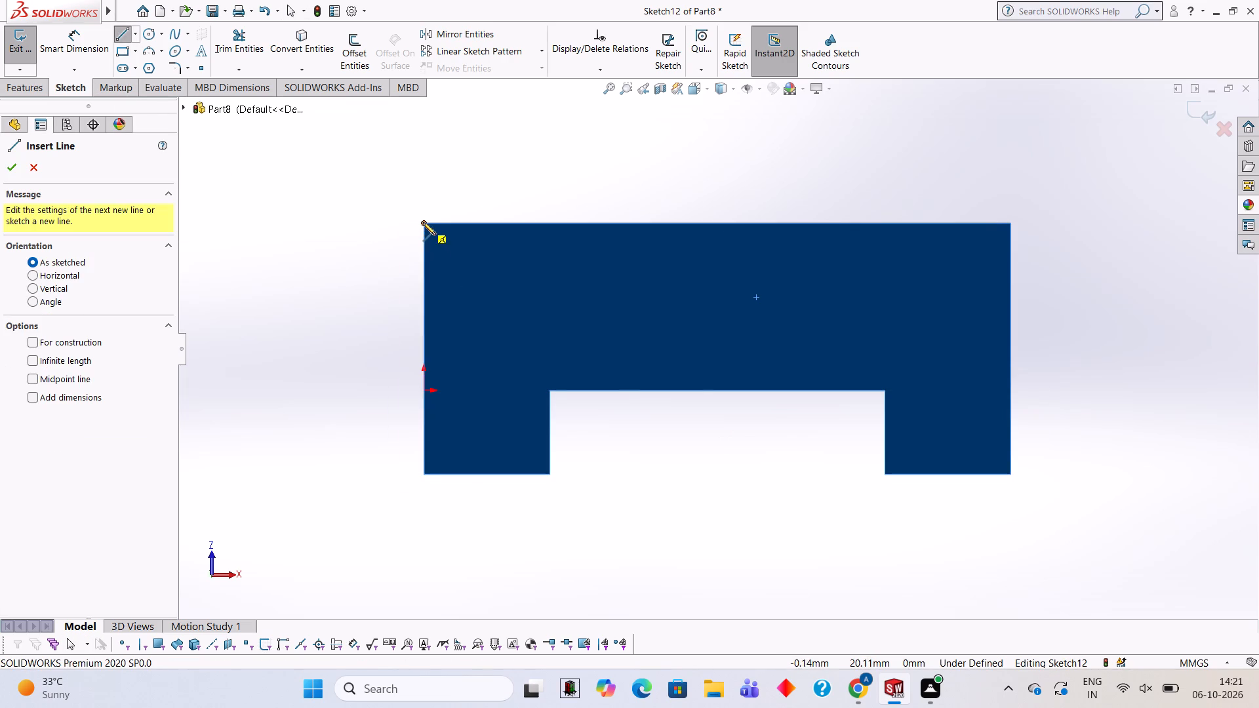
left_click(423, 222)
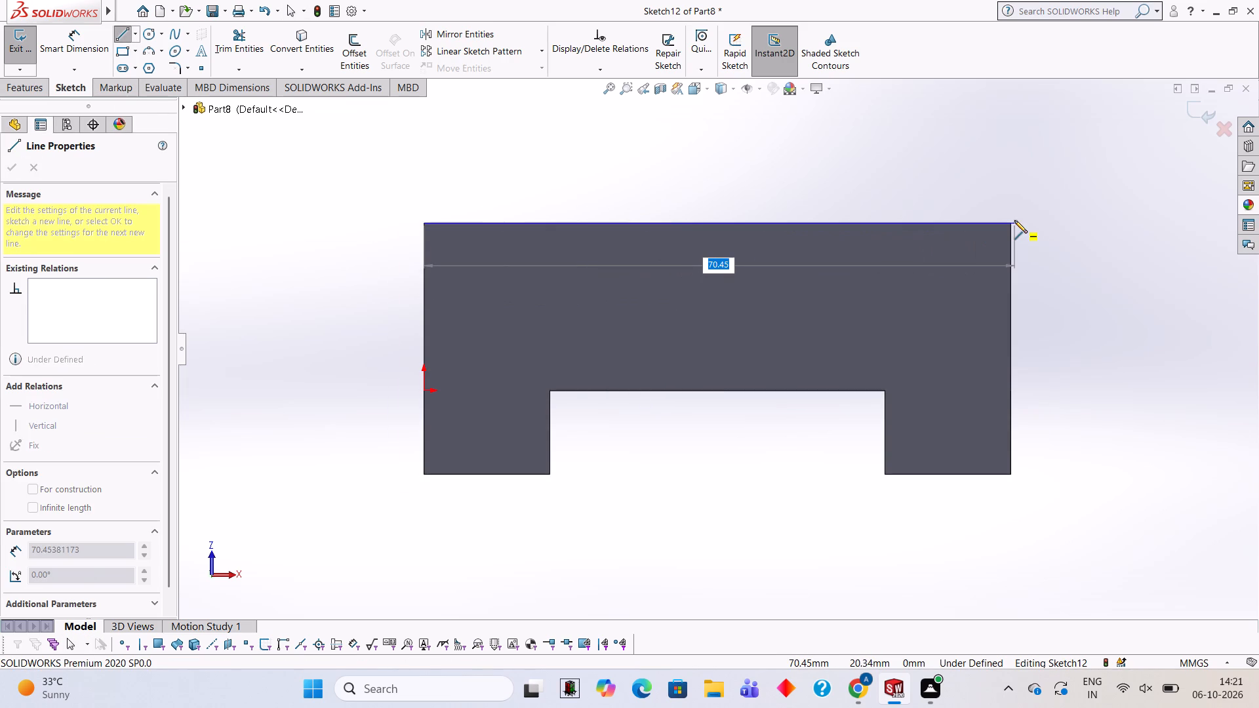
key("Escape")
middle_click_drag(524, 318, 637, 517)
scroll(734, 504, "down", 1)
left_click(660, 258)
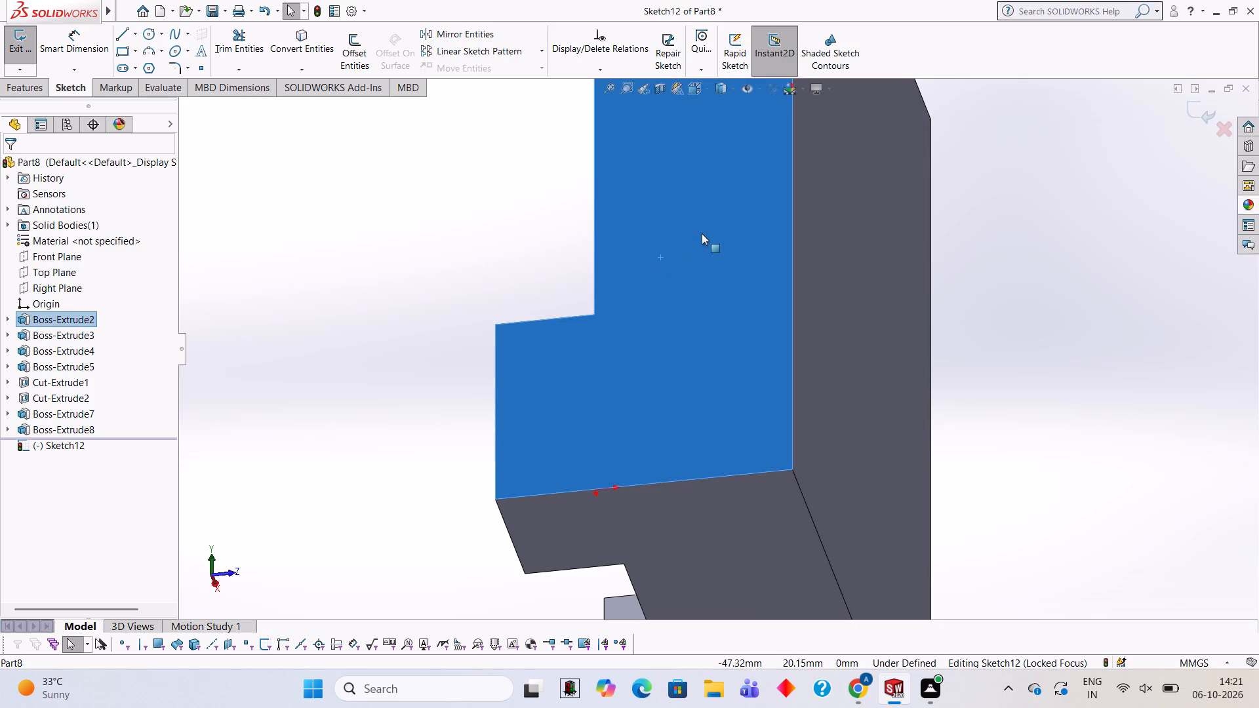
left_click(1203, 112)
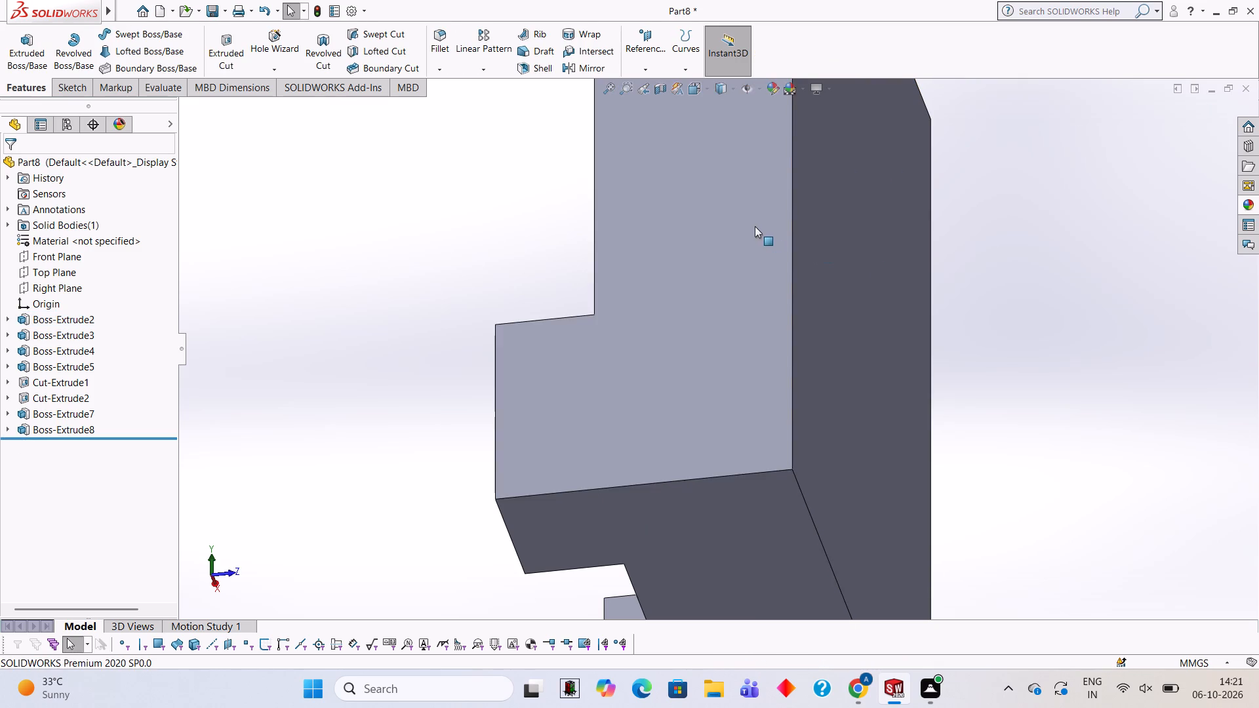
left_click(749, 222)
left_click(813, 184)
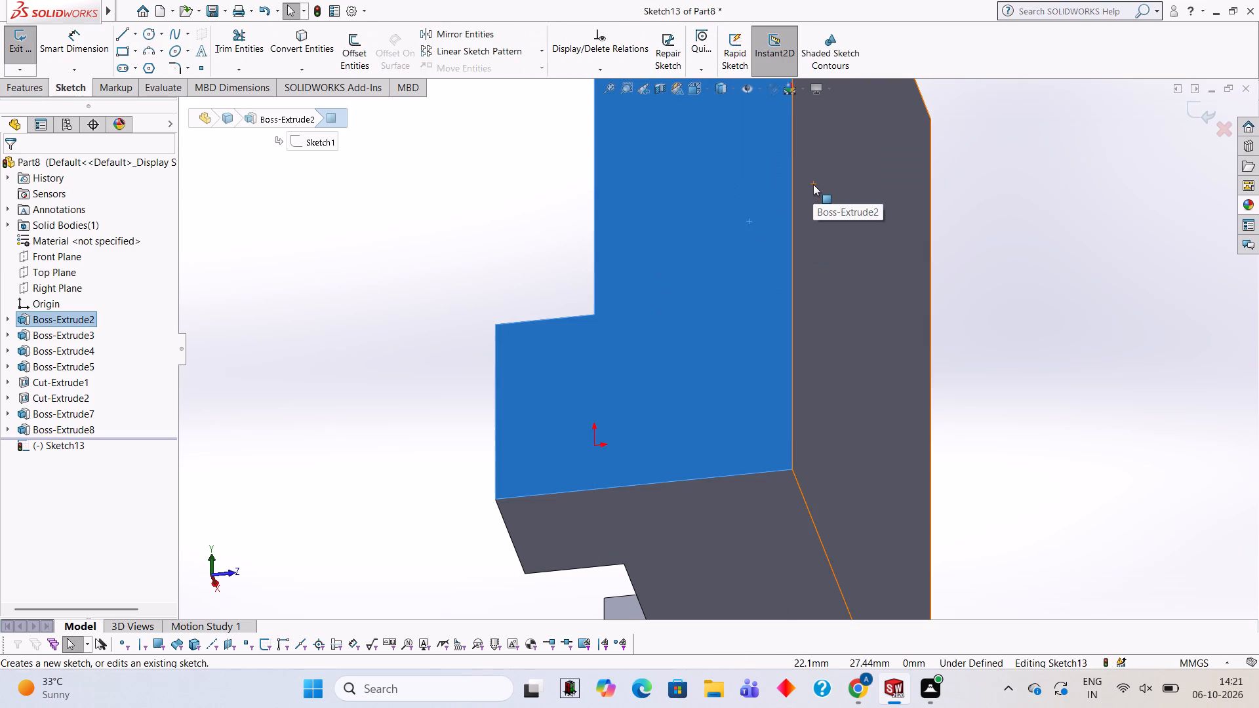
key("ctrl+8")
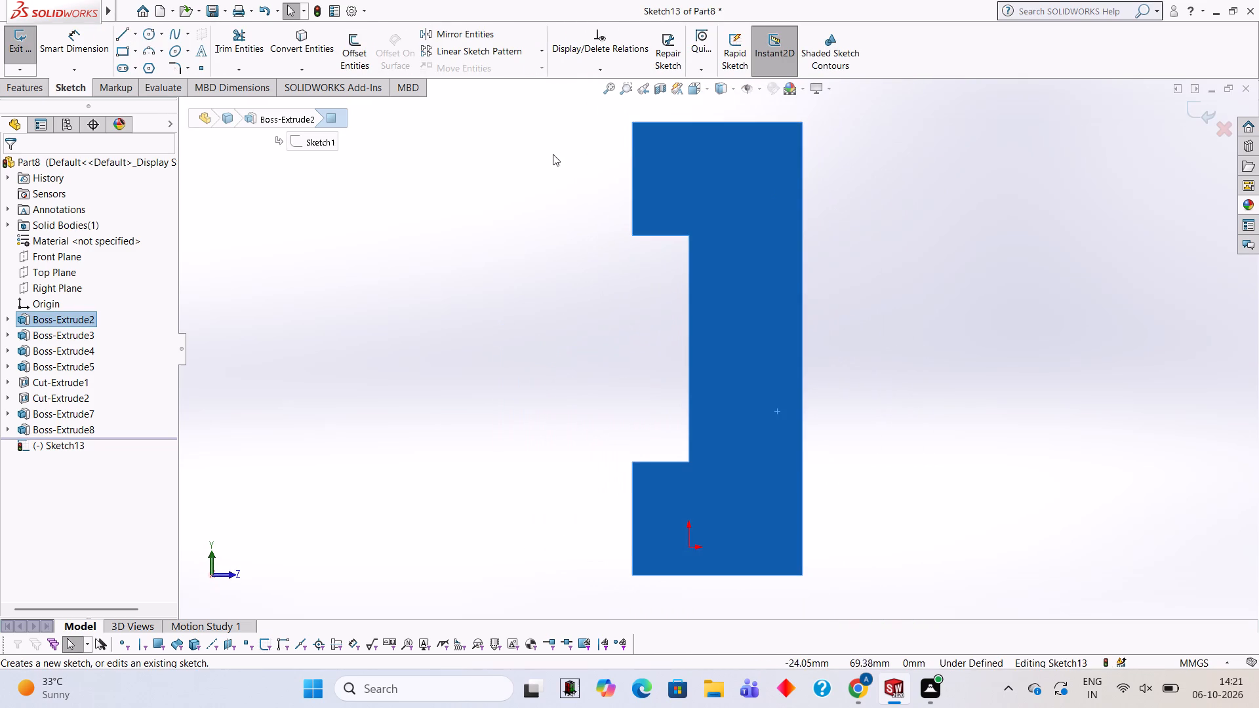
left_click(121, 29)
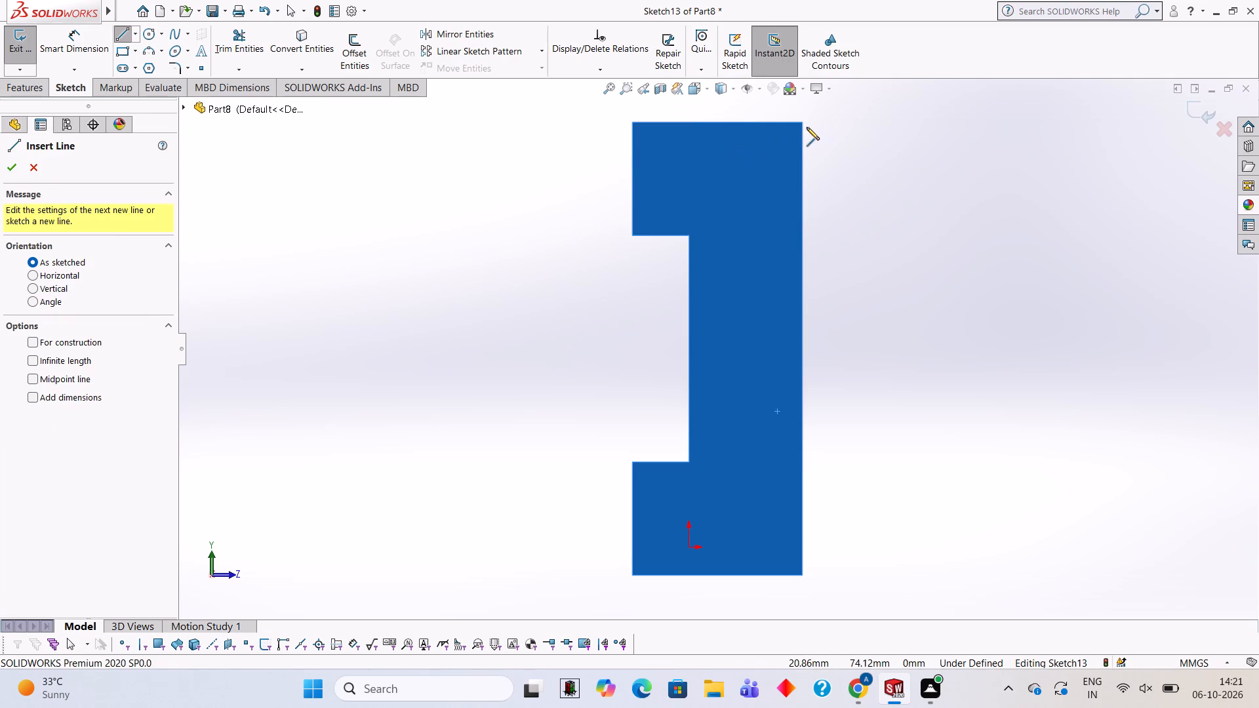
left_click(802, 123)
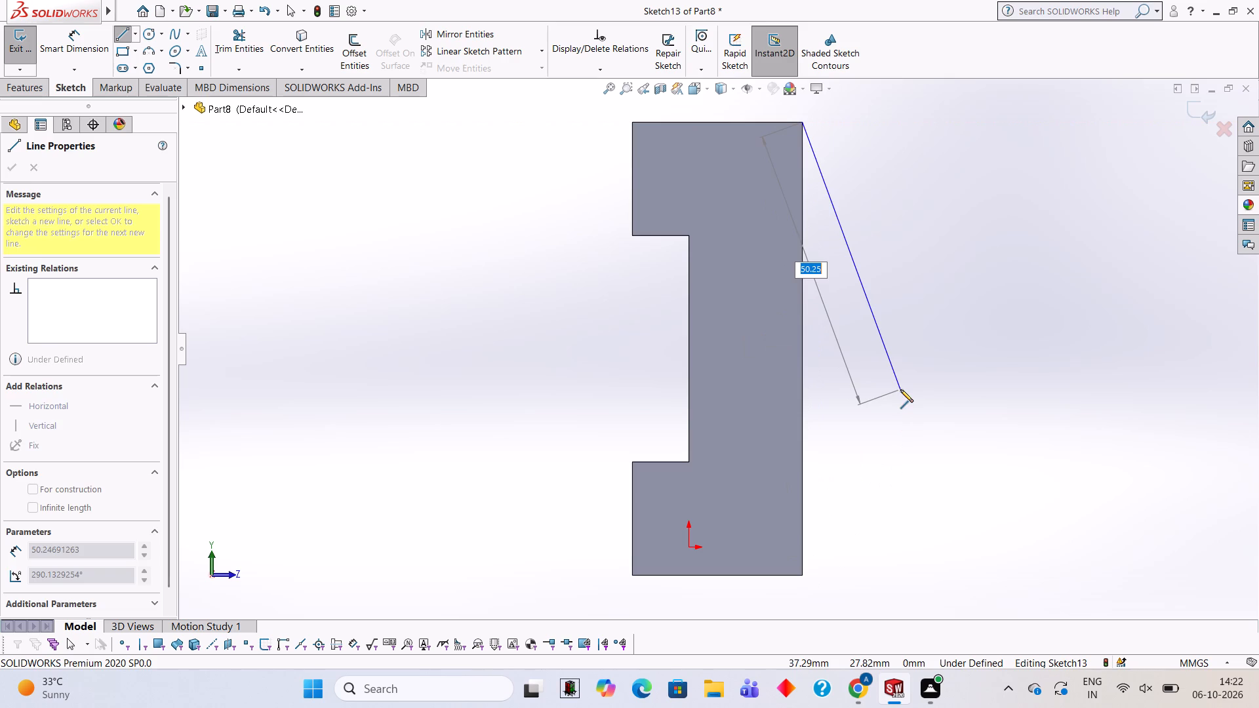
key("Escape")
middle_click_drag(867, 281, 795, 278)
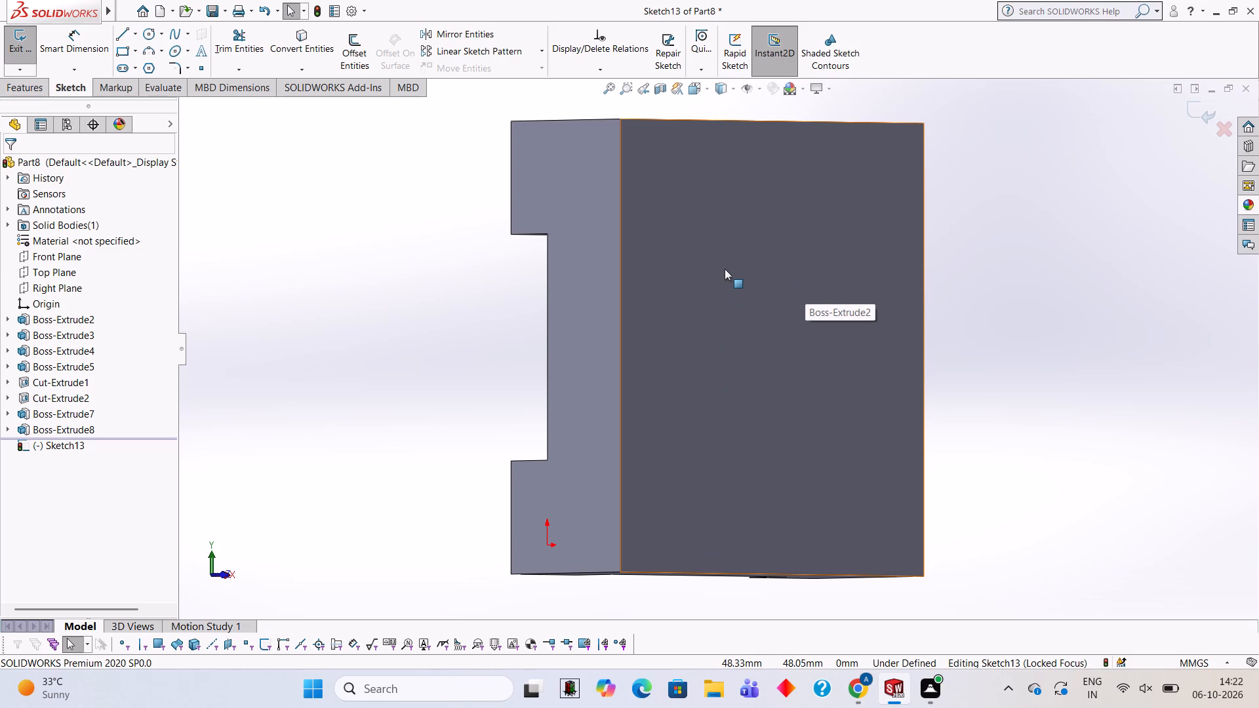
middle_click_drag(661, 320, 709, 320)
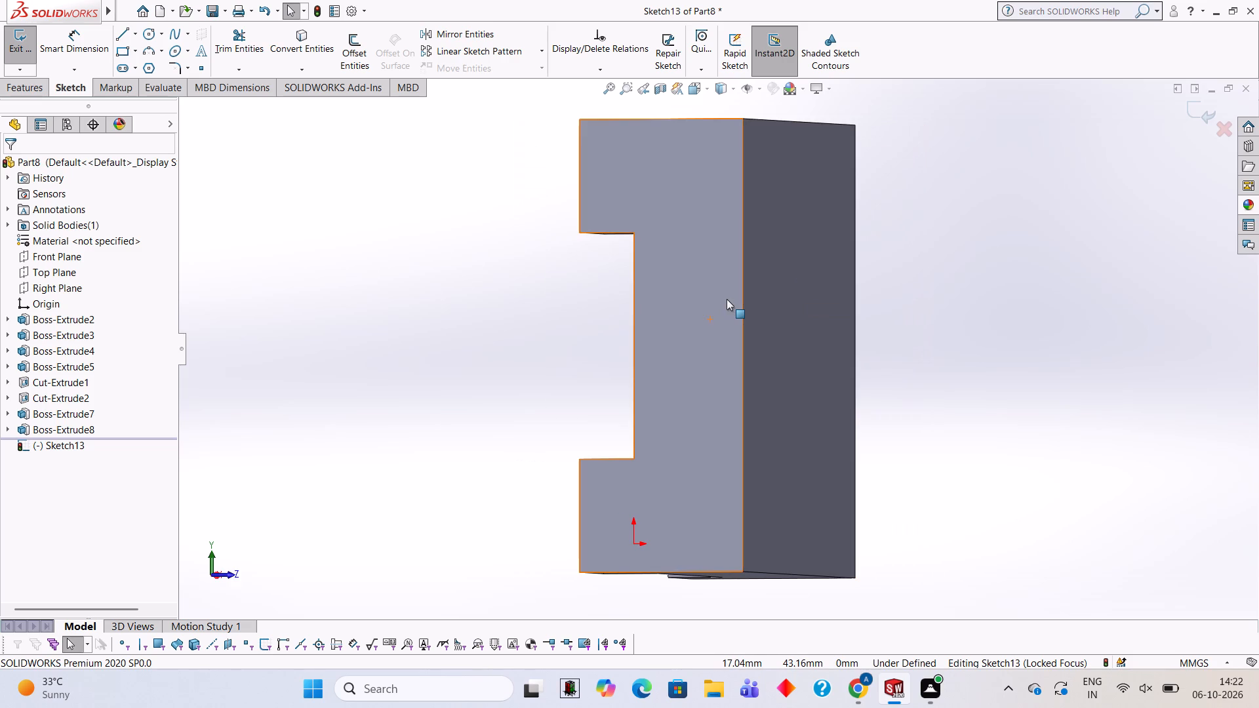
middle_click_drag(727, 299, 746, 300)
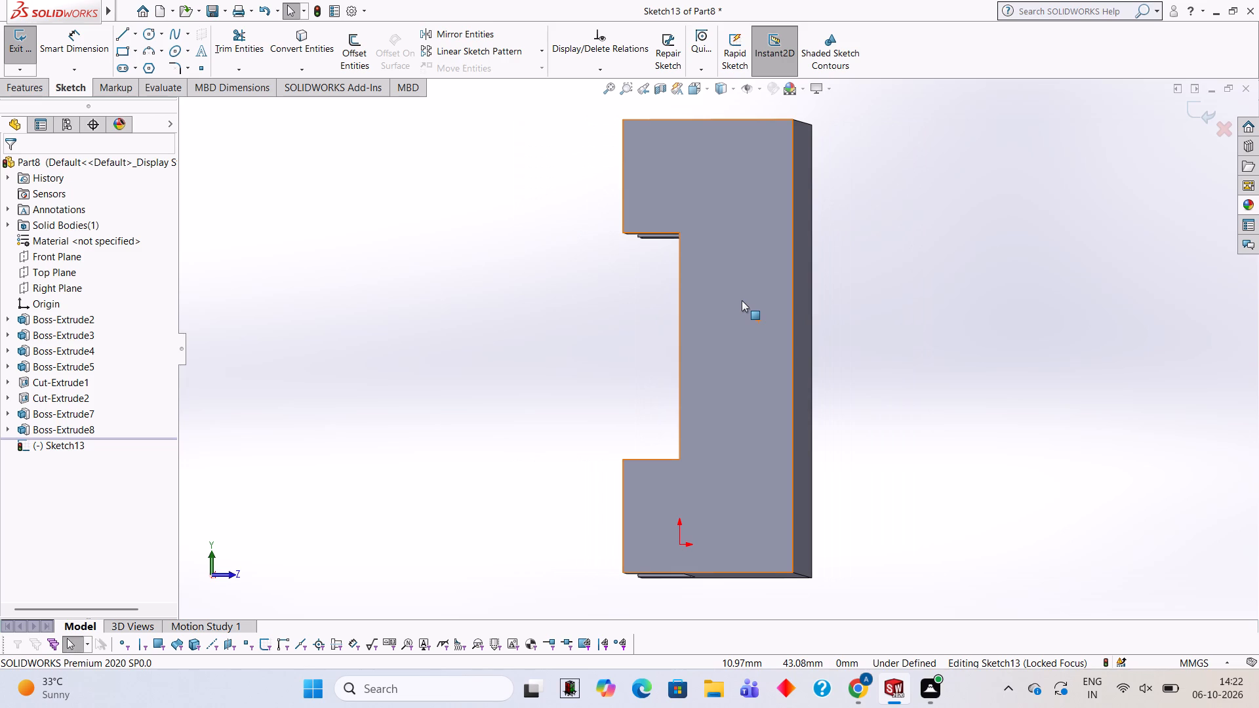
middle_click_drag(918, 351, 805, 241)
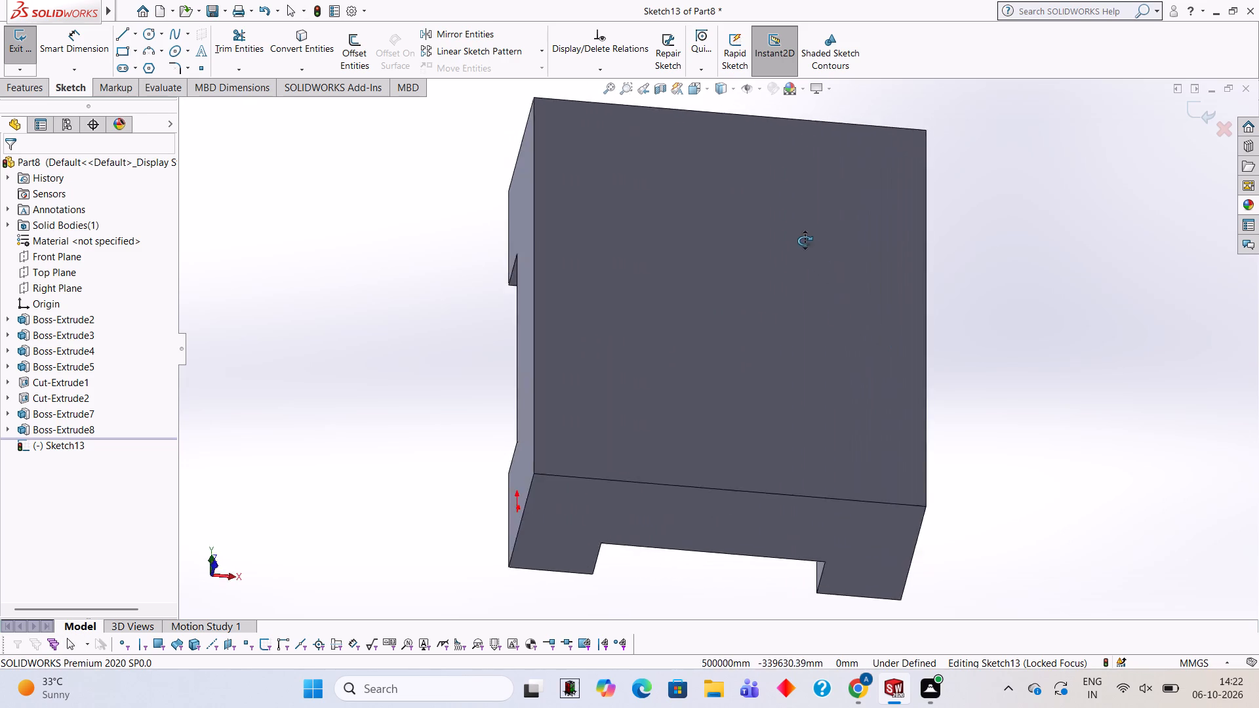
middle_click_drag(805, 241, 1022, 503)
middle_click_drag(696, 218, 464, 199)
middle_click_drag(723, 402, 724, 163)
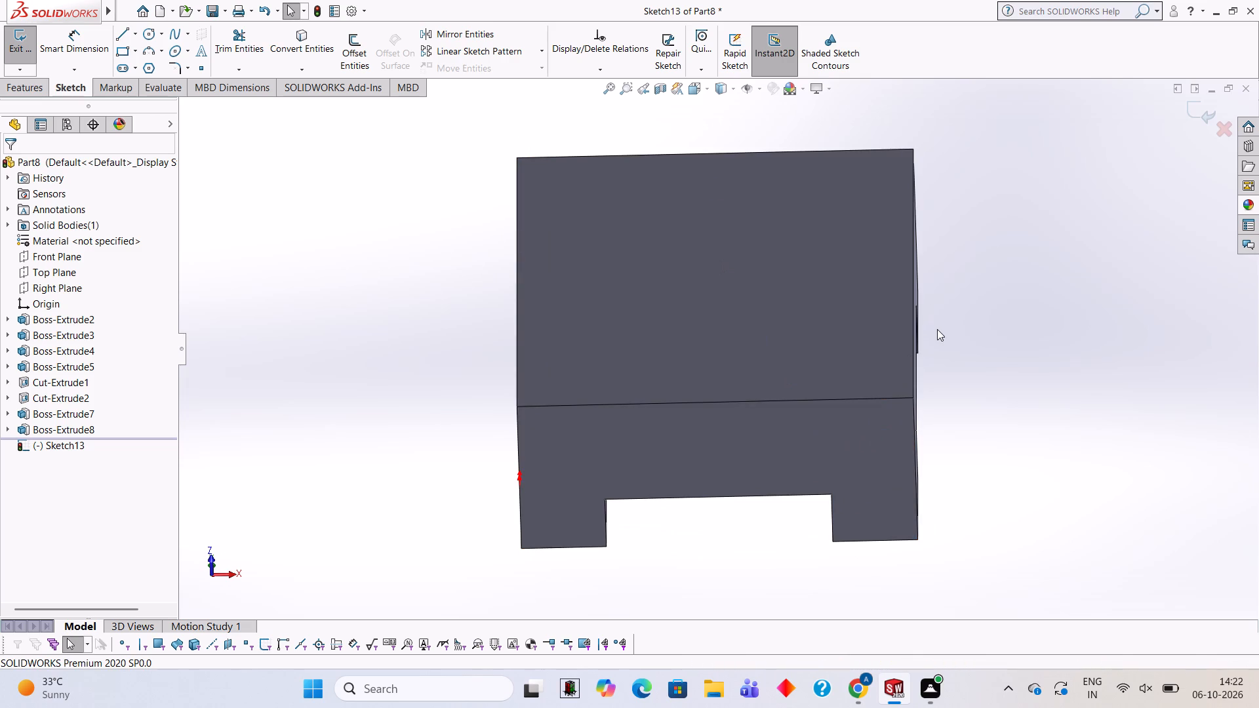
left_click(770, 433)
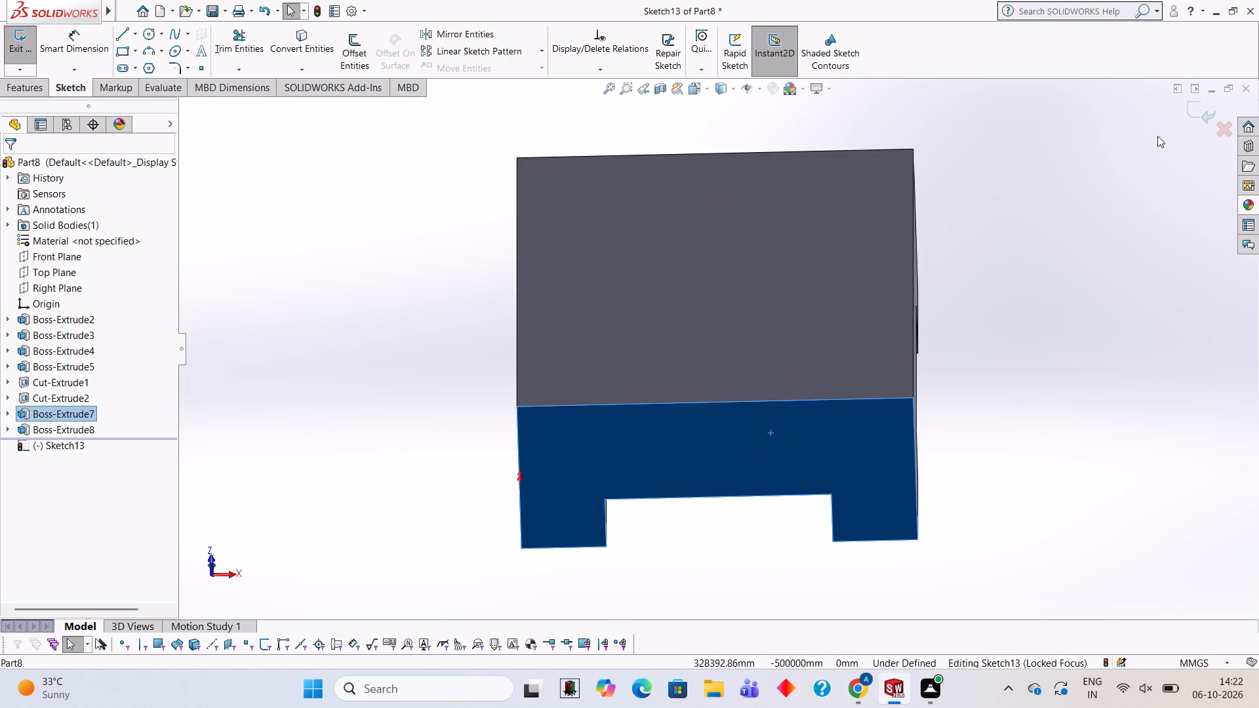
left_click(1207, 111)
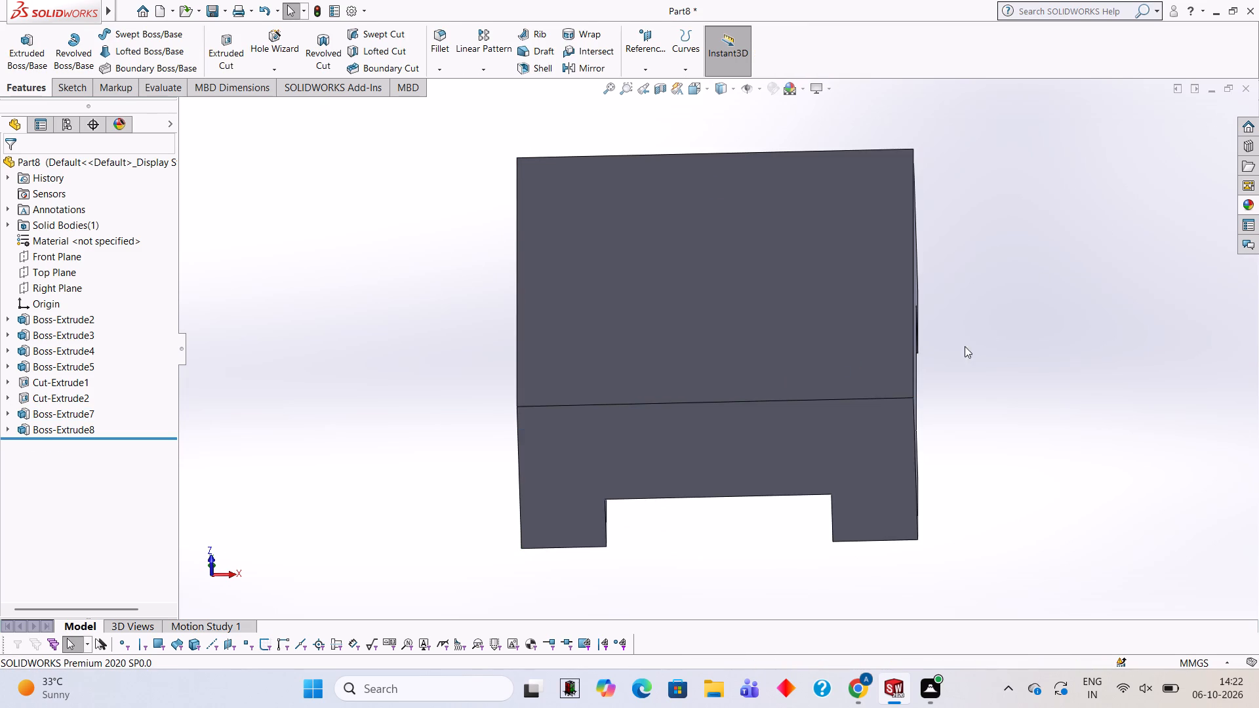
Start a sketch on the block's notched bottom face and view it straight on.
left_click(729, 450)
left_click(784, 415)
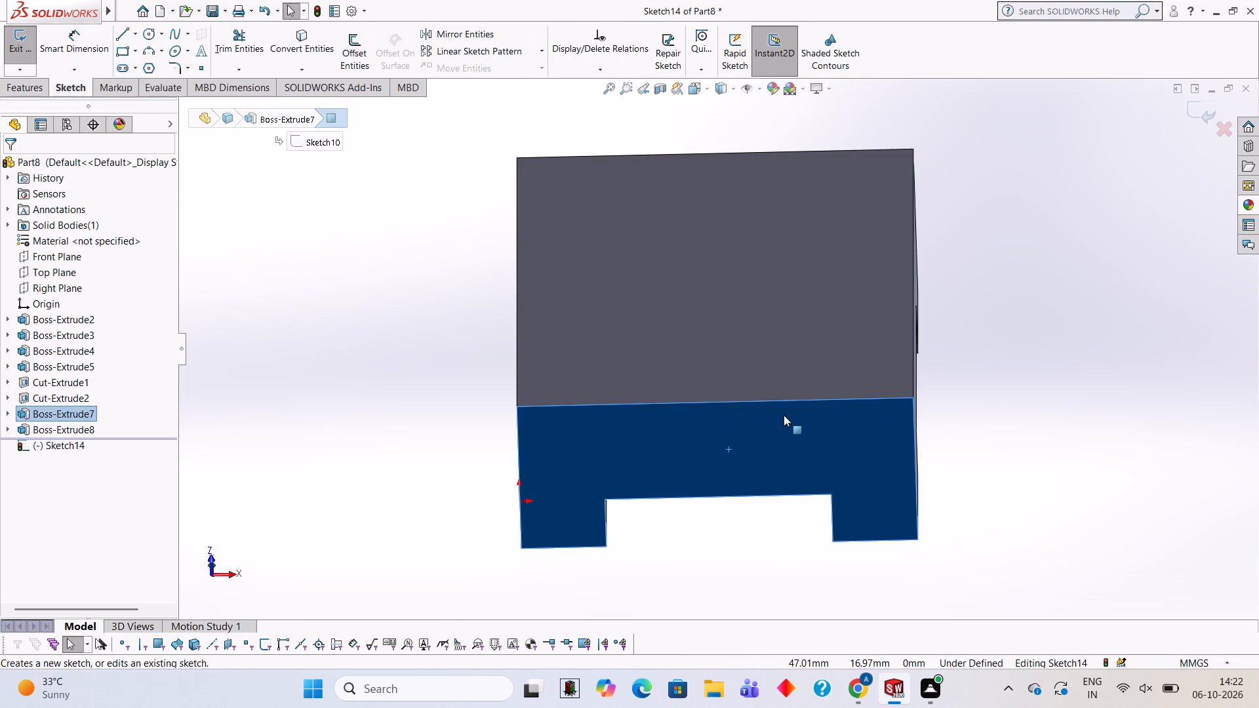
key("ctrl+8")
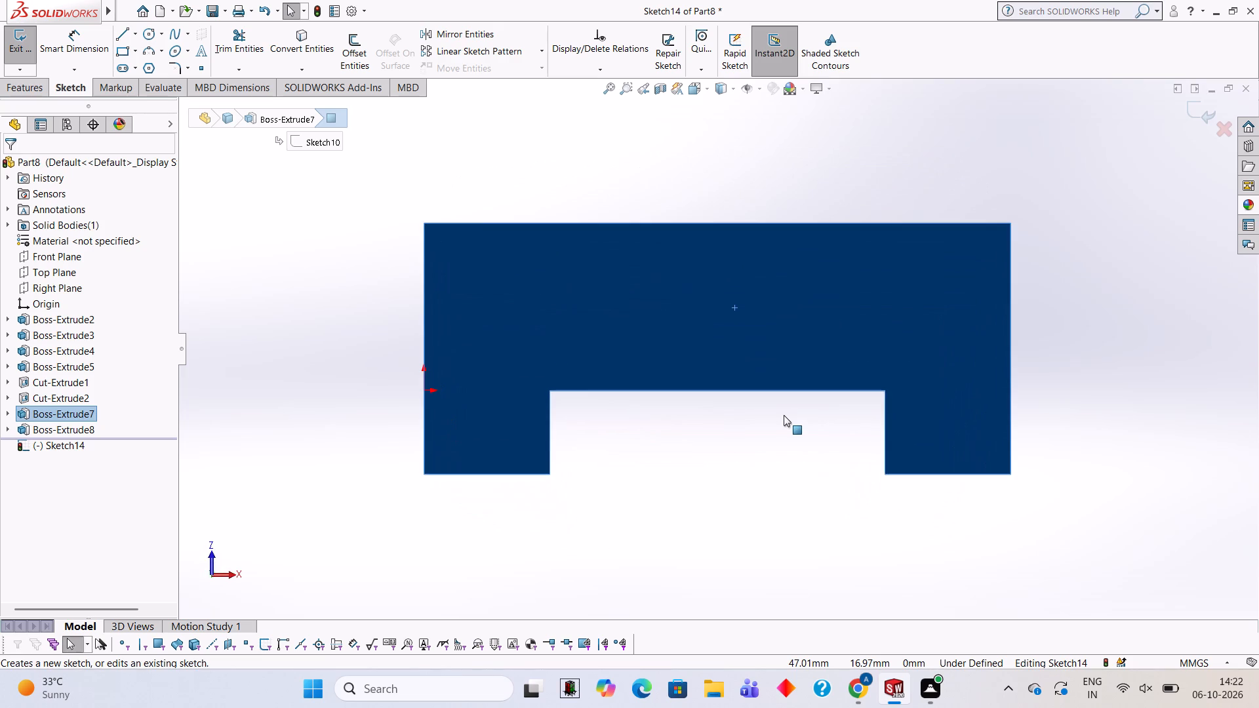
scroll(772, 211, "up", 2)
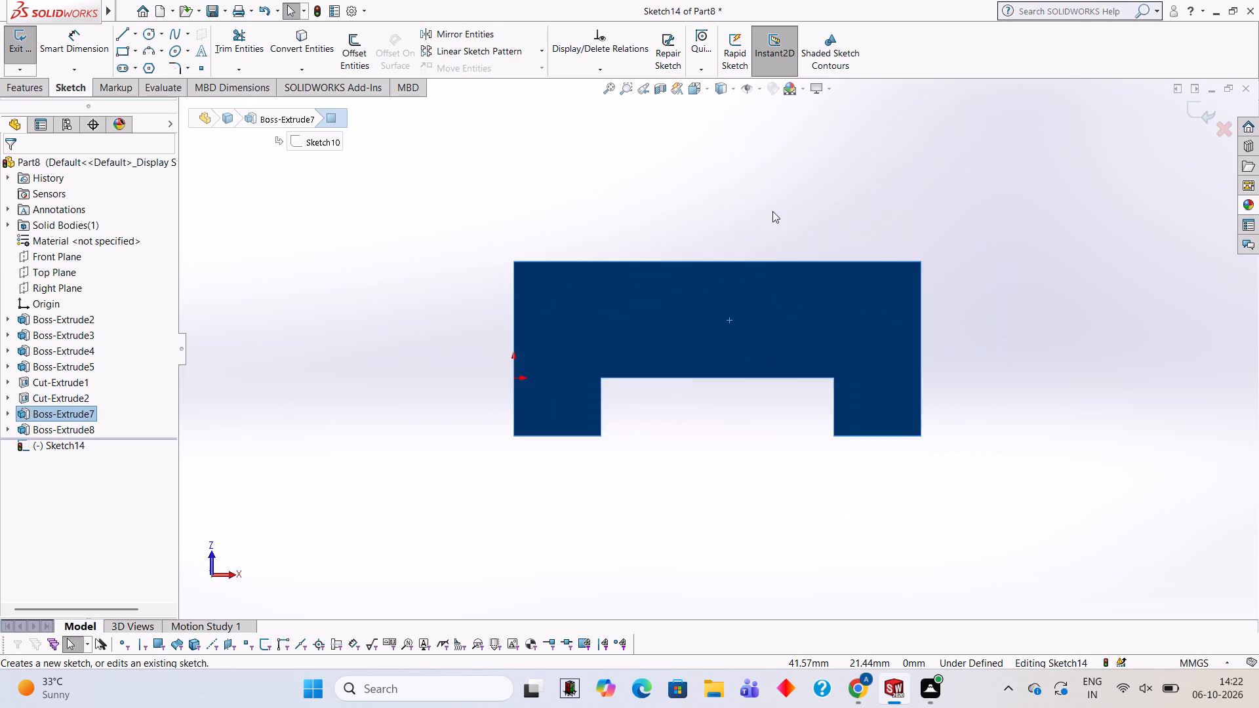
scroll(772, 170, "down", 3)
scroll(765, 172, "up", 3)
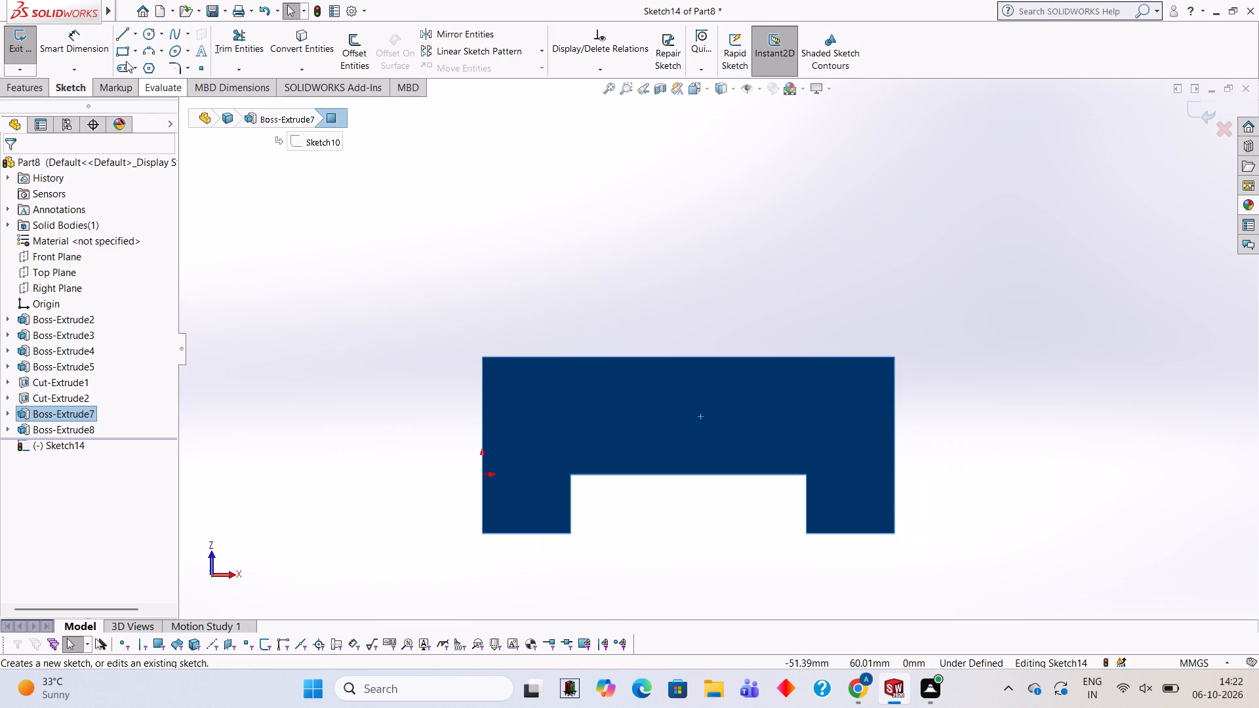
Draw lines from a leg's outer corner: 80 mm along the side, 70 mm across, 50 mm back, and 70 mm along the face's unnotched edge.
left_click(120, 31)
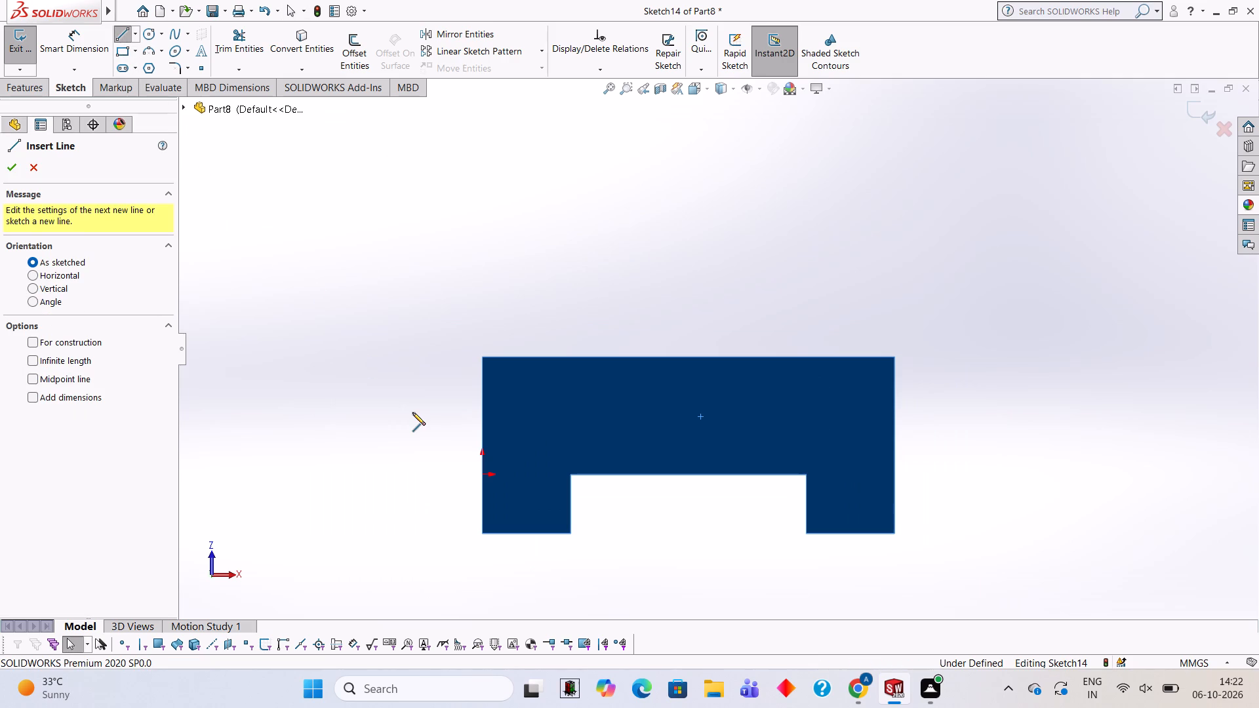
left_click(482, 536)
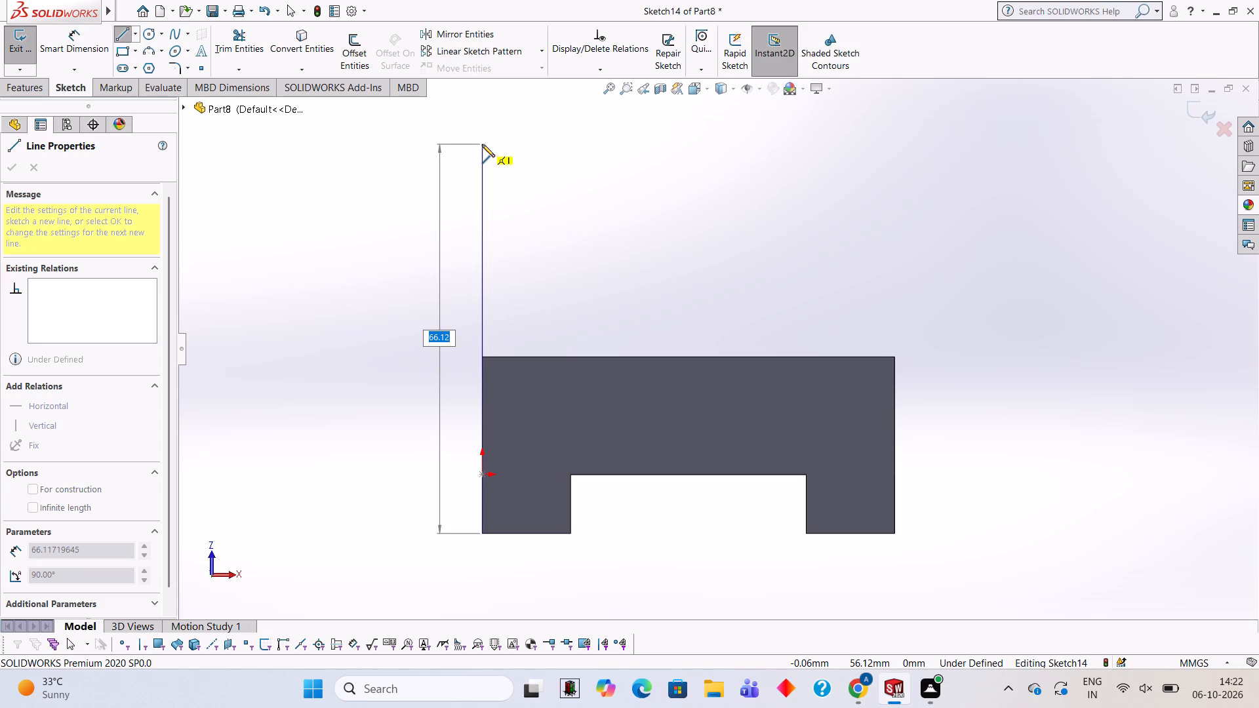
type("80")
key("Return")
scroll(482, 144, "up", 2)
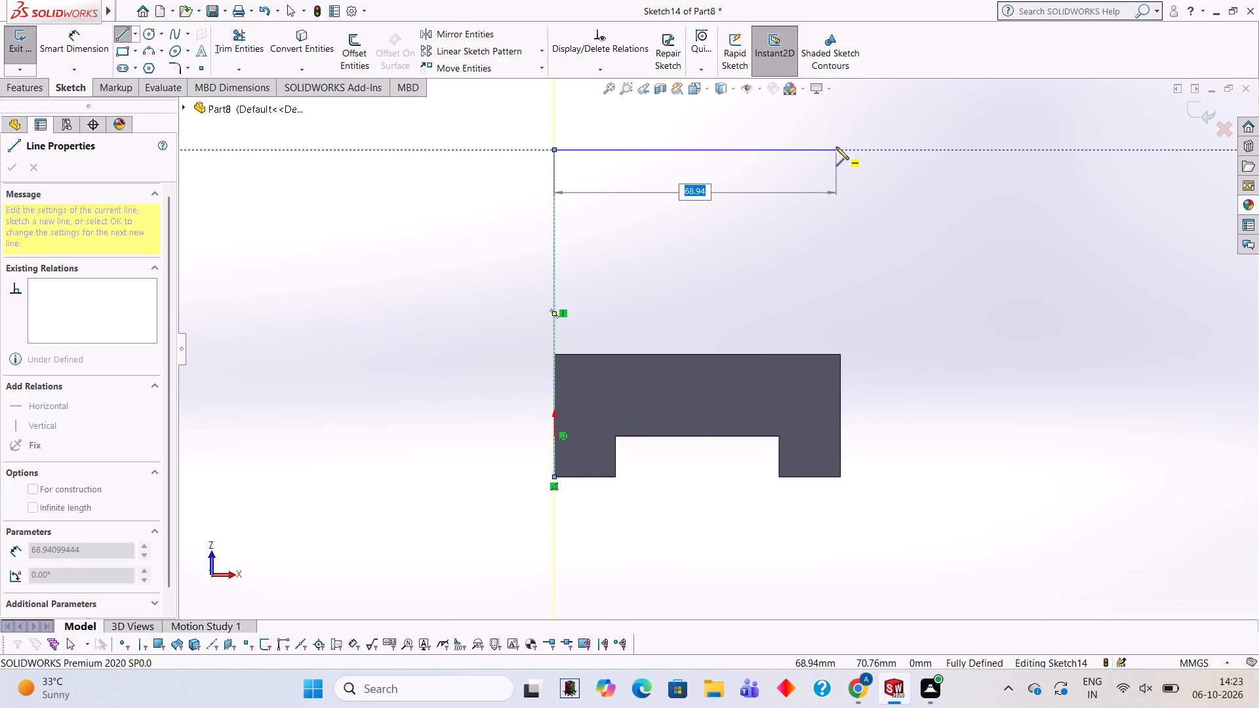
type("70")
key("Return")
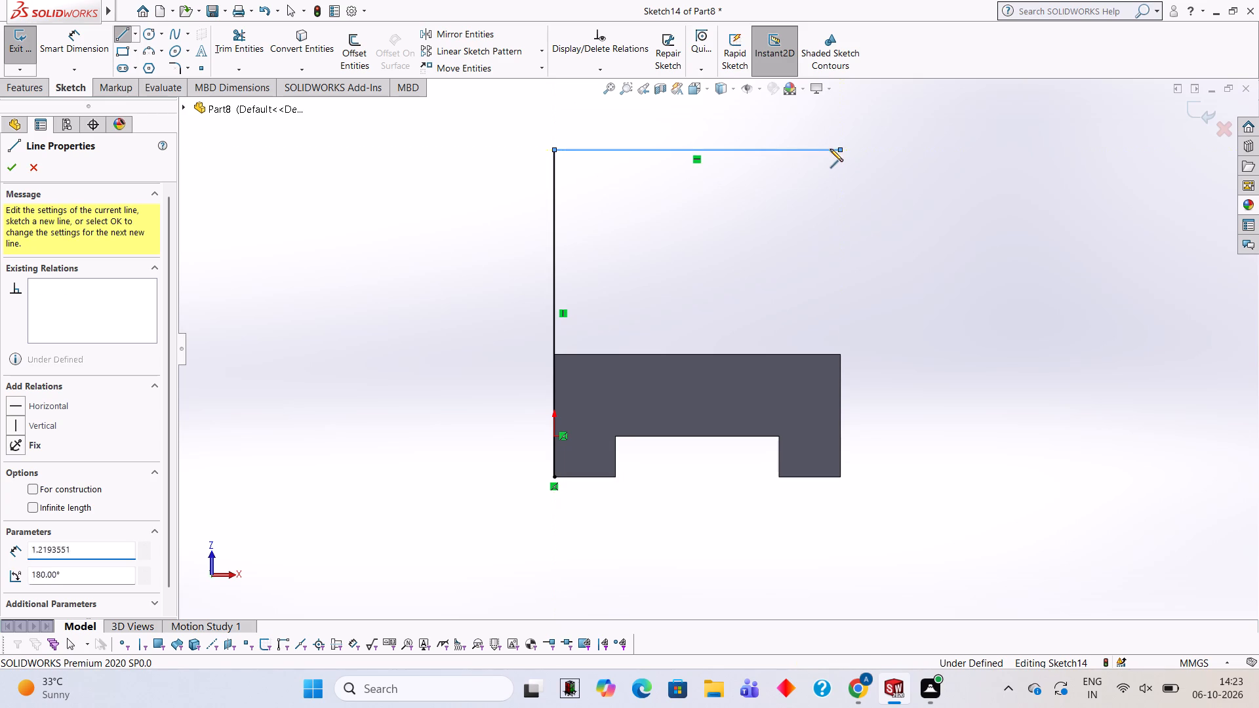
left_click(840, 356)
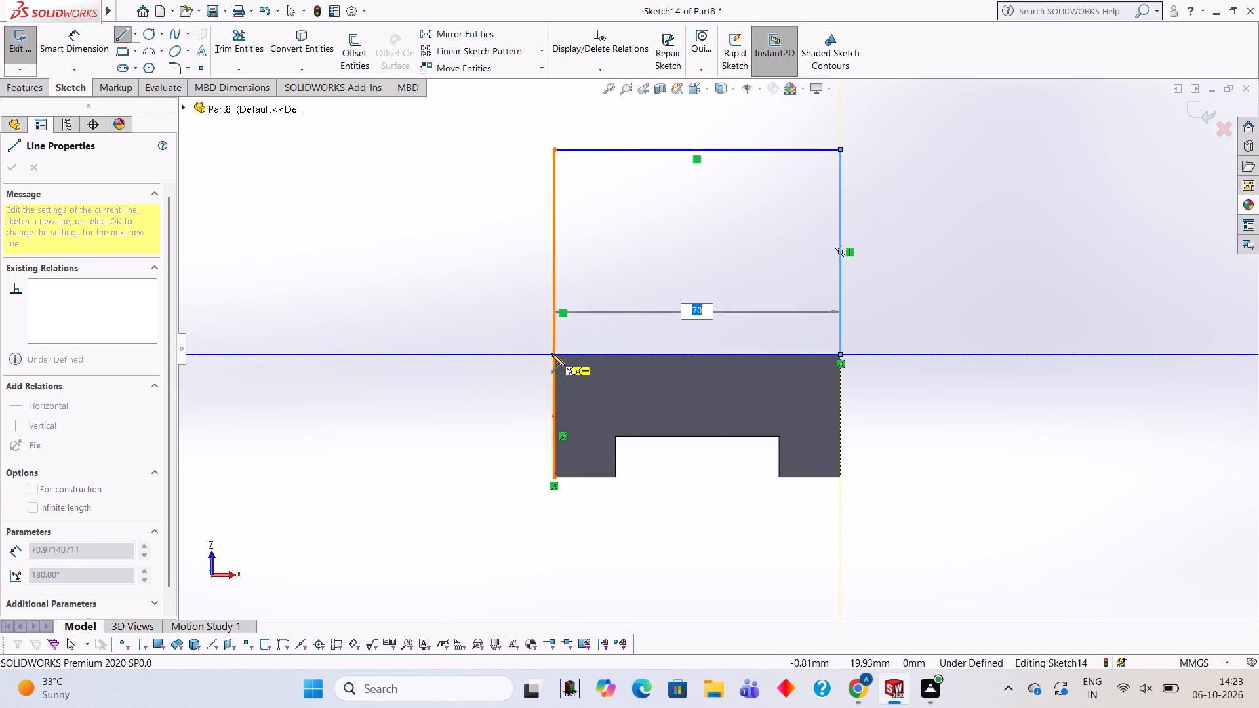
left_click(554, 354)
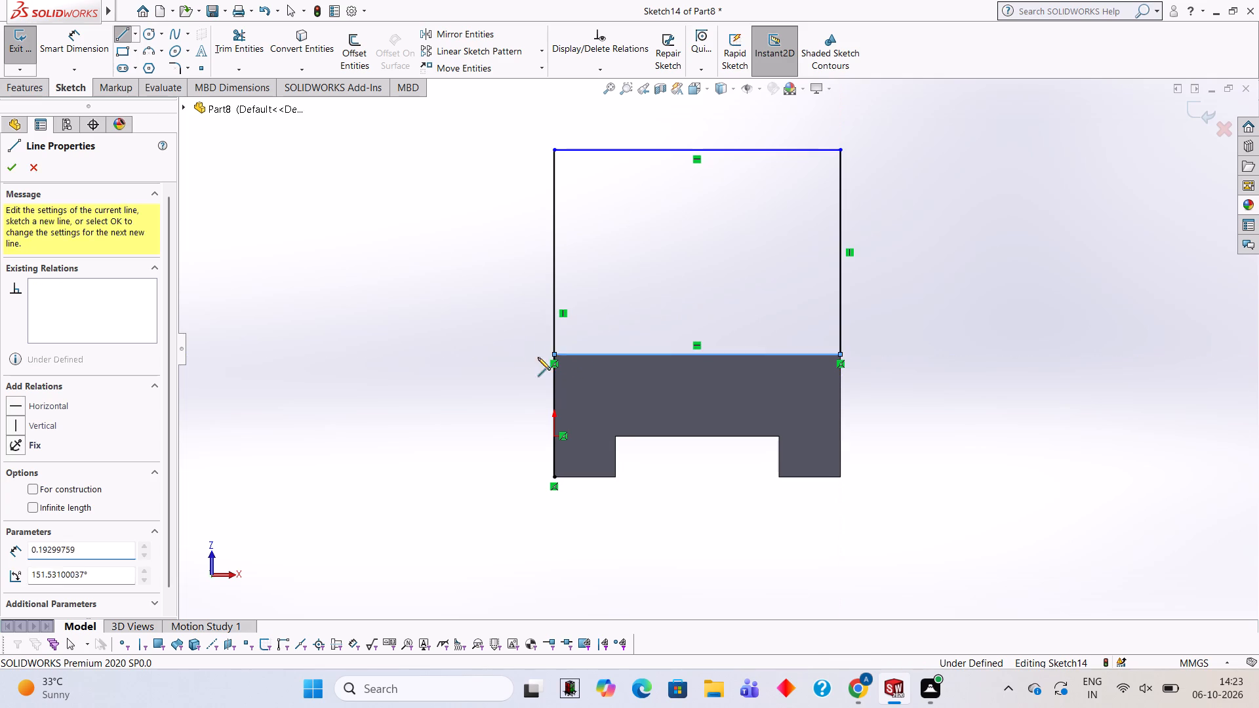
Trim the portion of the 80 mm line overlapping the bottom face, leaving a closed 70 mm by 50 mm rectangle.
left_click(254, 48)
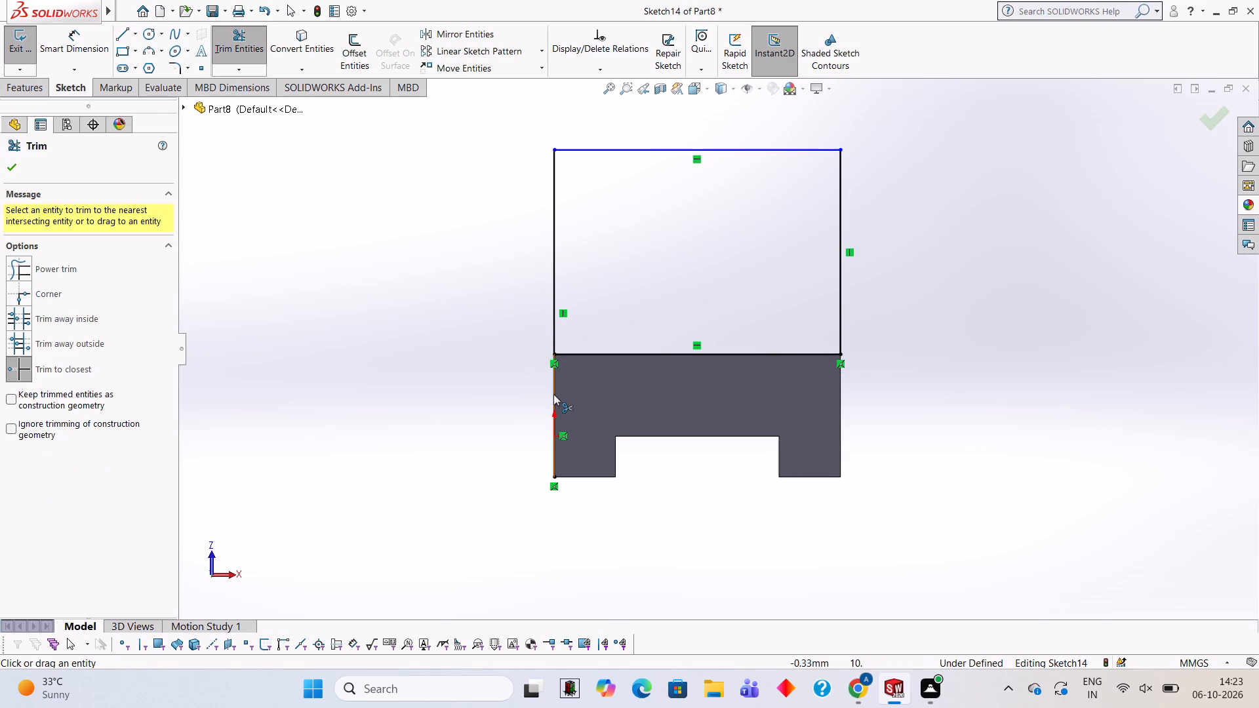
left_click(553, 394)
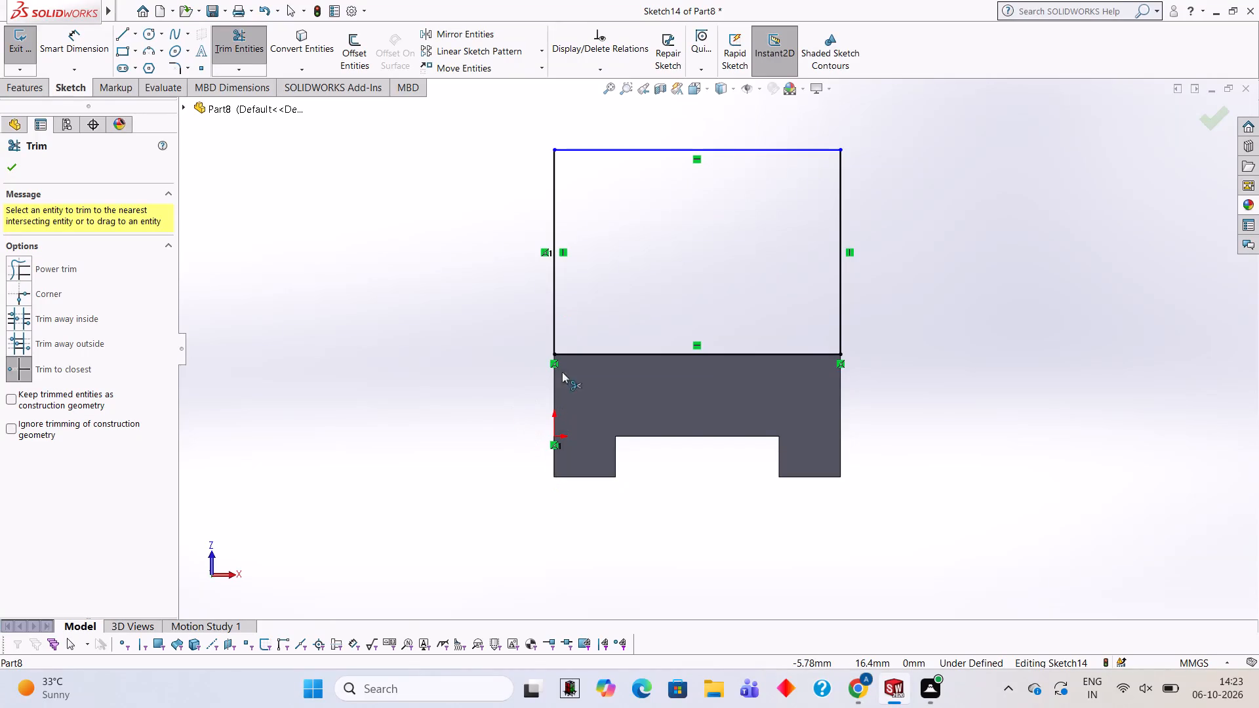
Extrude the 70 mm by 50 mm rectangle 20 mm in the reversed direction, upward beside the block, as a merged boss.
middle_click_drag(602, 365, 728, 486)
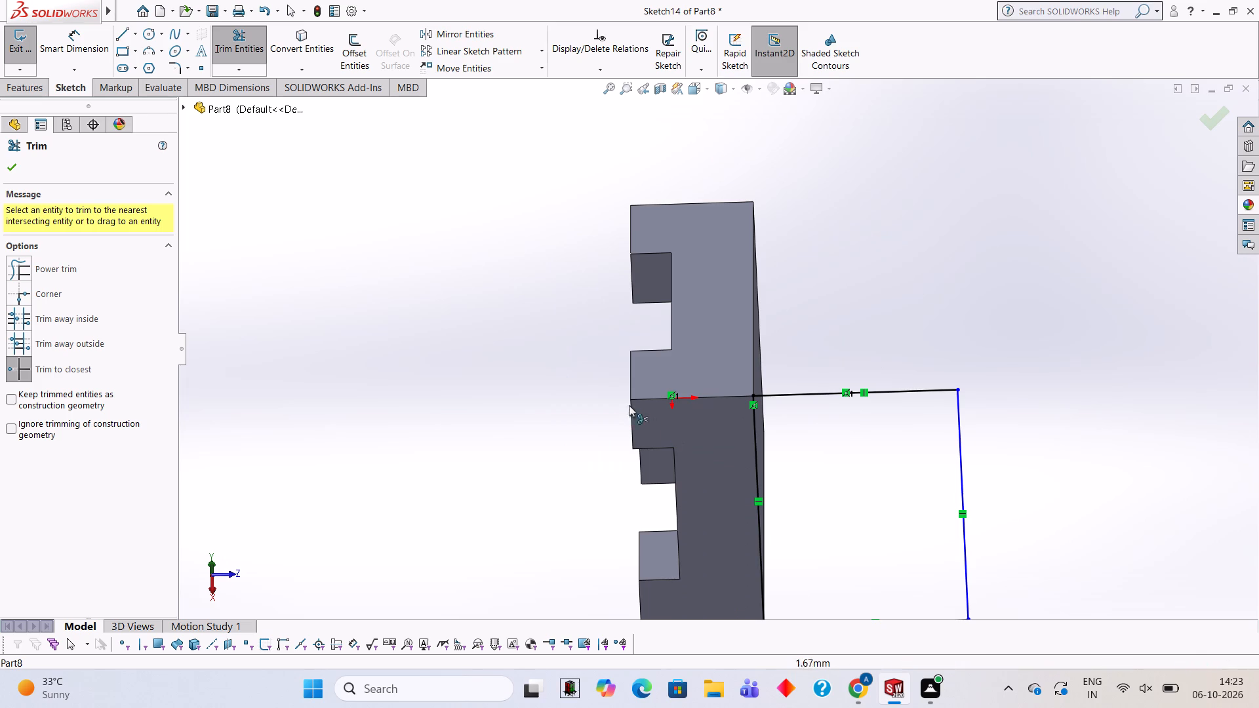
left_click(41, 83)
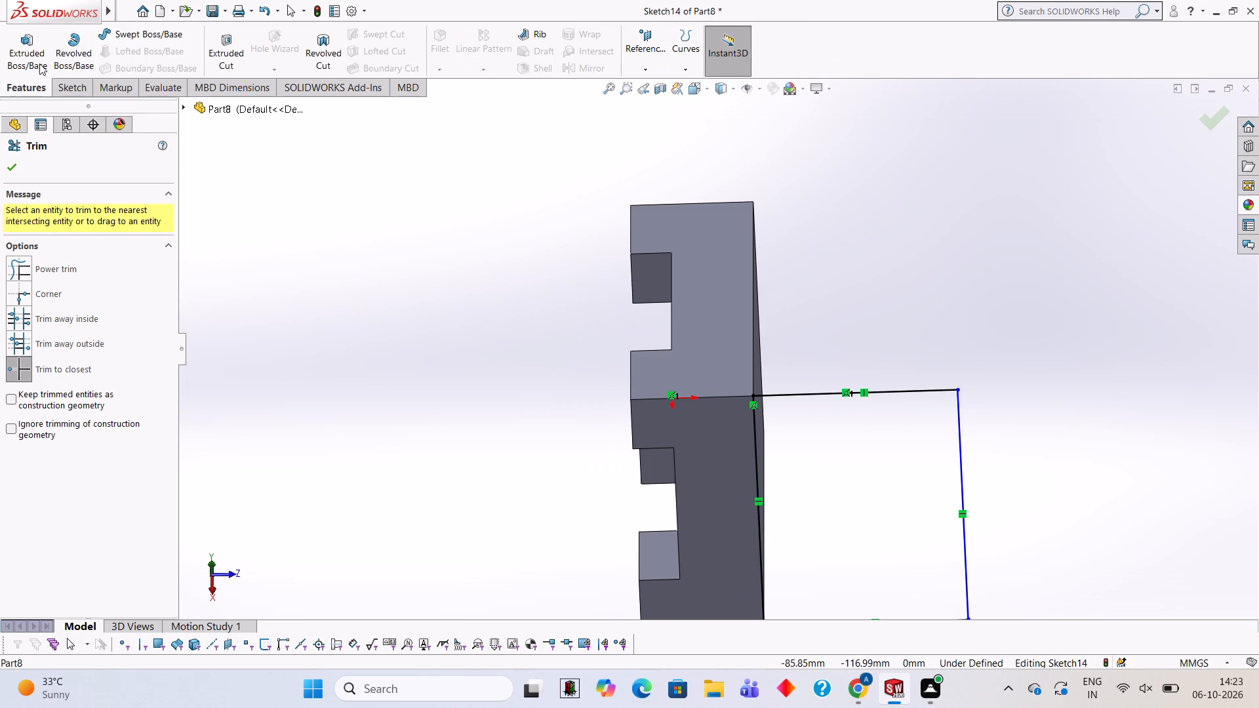
left_click(44, 45)
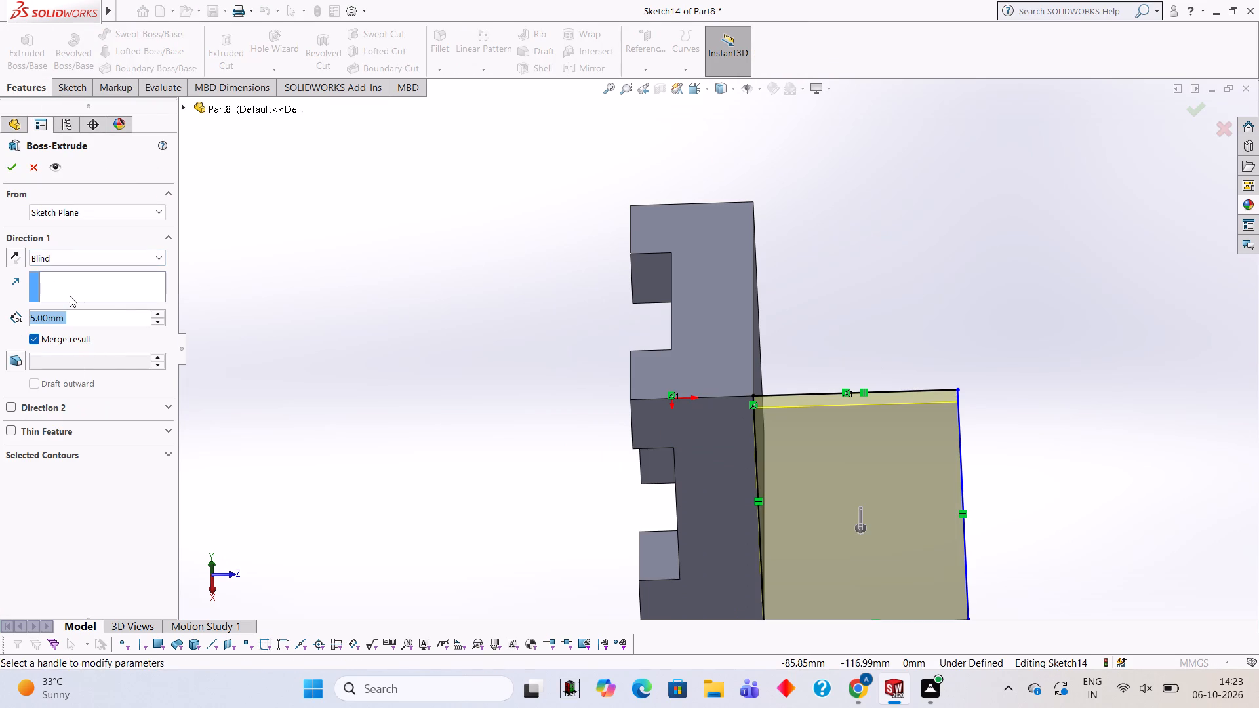
type("20")
key("Return")
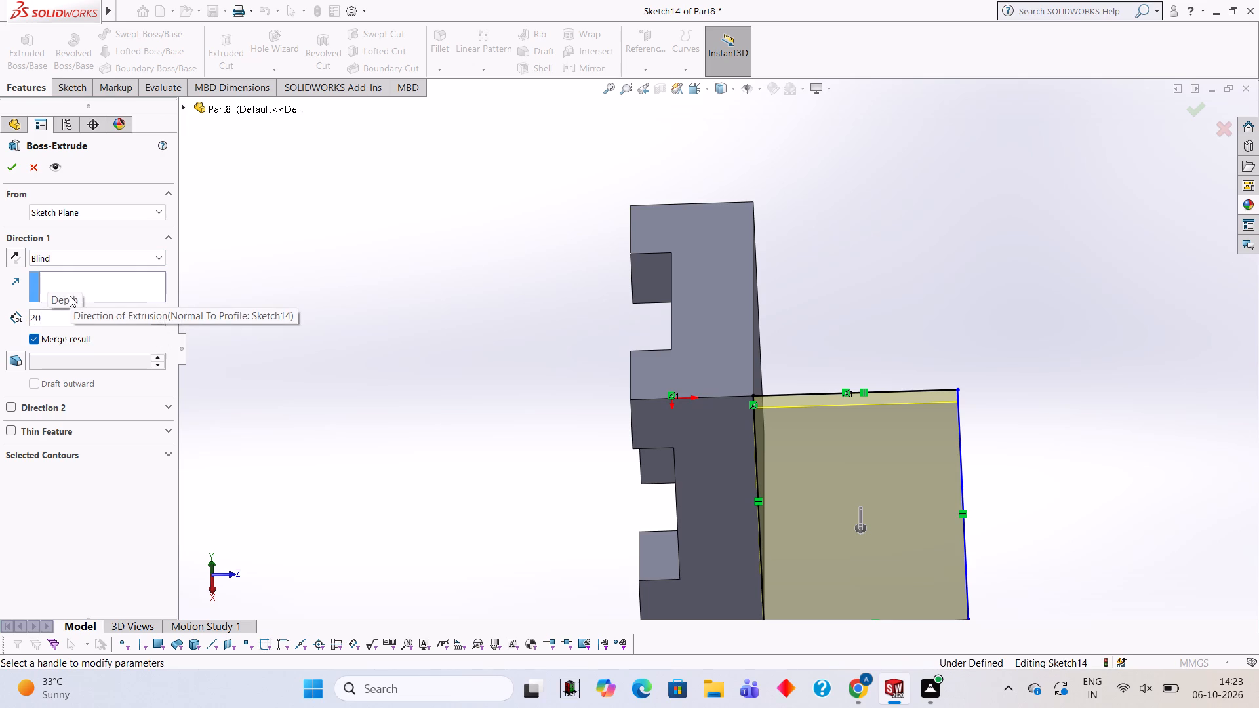
left_click(16, 252)
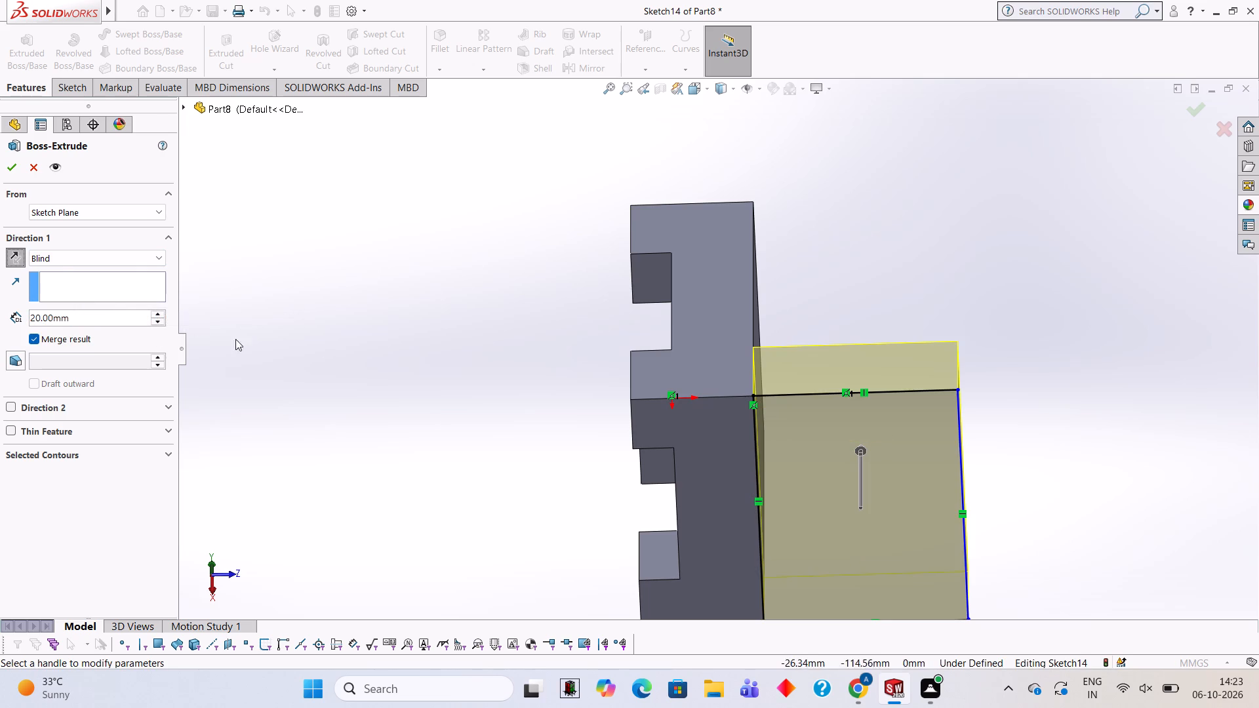
scroll(468, 278, "up", 2)
middle_click_drag(469, 297, 473, 465)
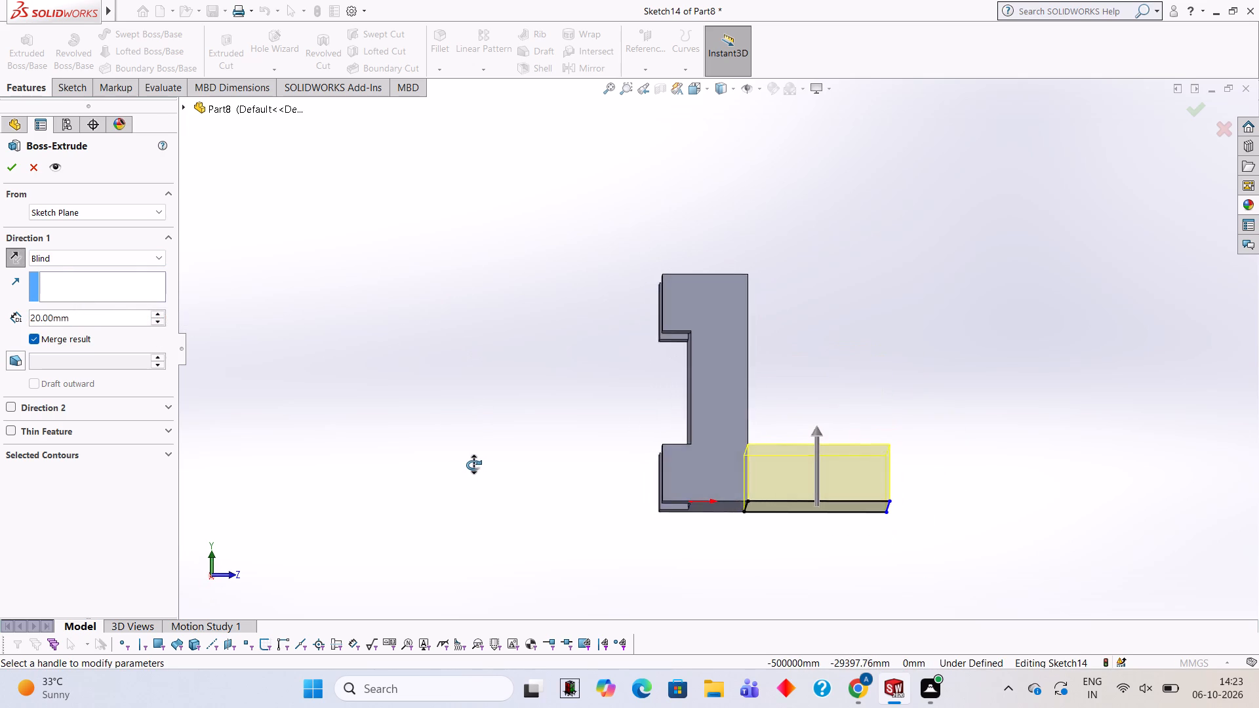
middle_click_drag(473, 465, 470, 466)
left_click(11, 171)
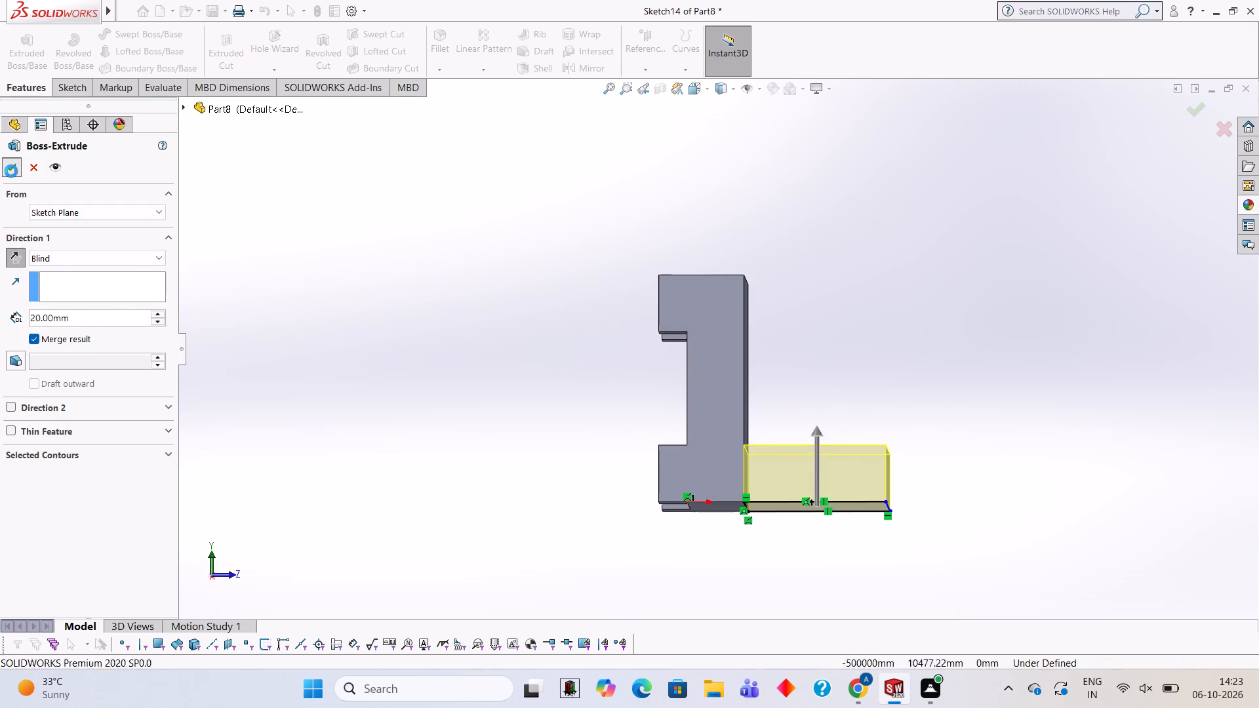
left_click(296, 288)
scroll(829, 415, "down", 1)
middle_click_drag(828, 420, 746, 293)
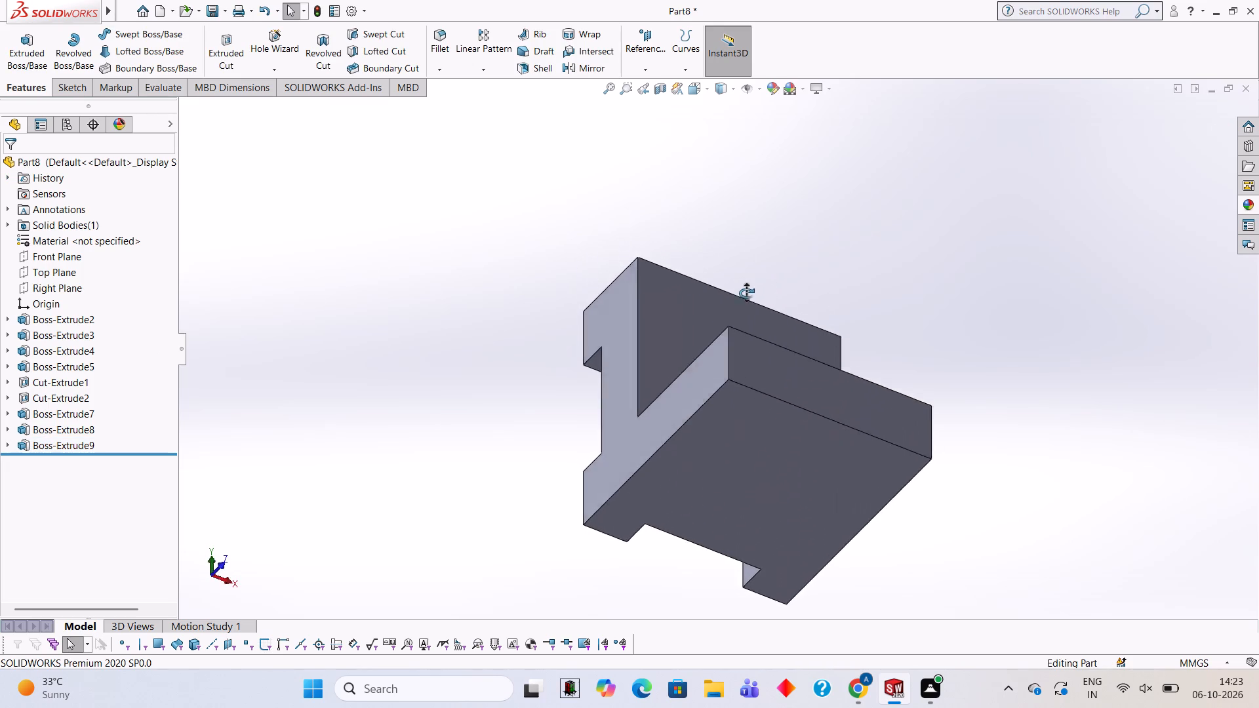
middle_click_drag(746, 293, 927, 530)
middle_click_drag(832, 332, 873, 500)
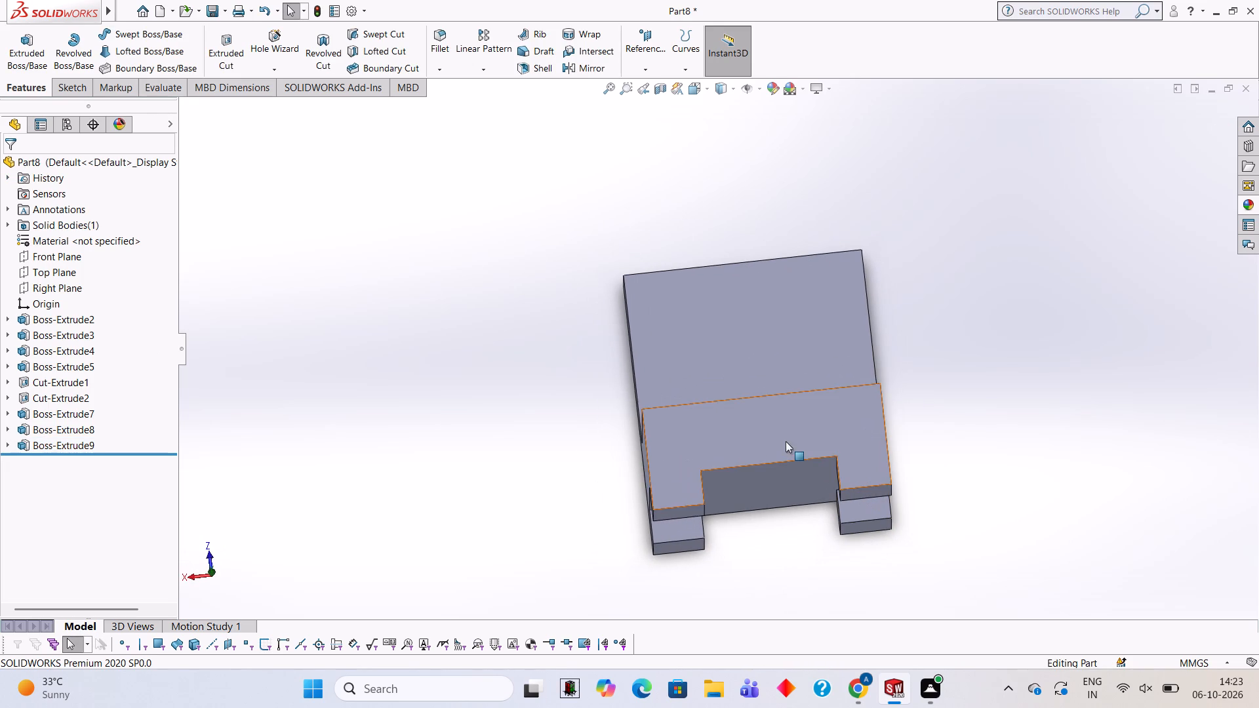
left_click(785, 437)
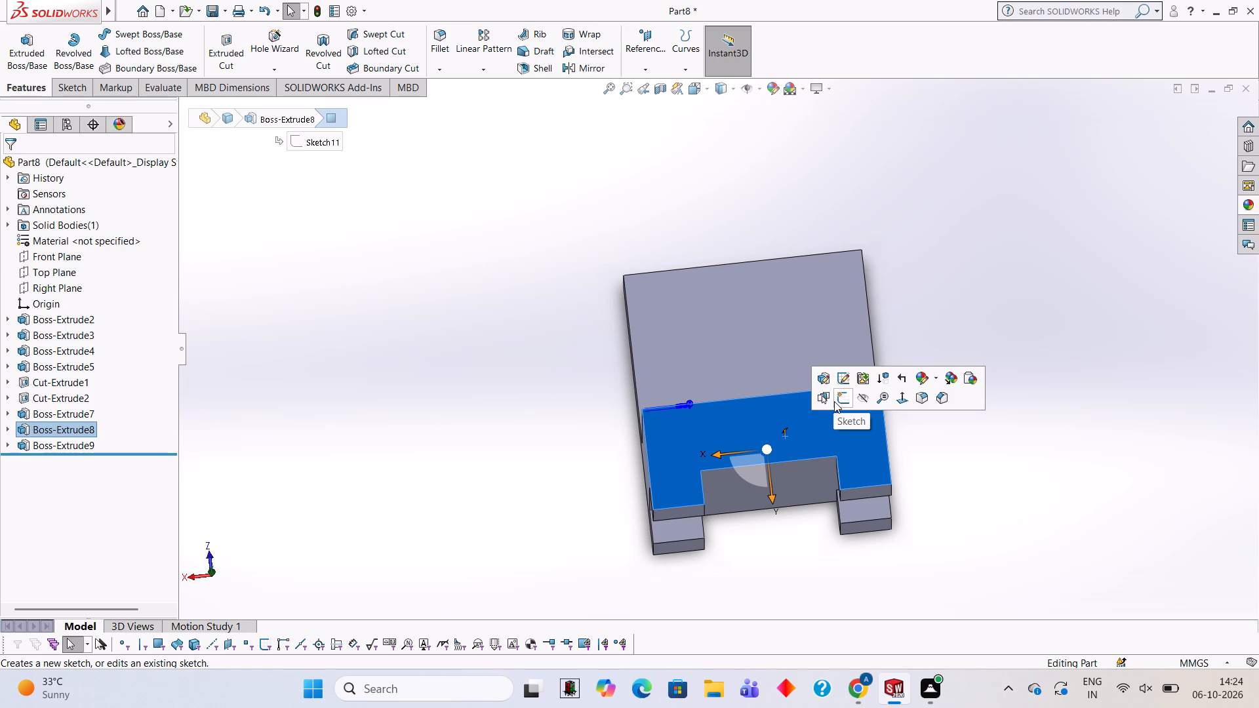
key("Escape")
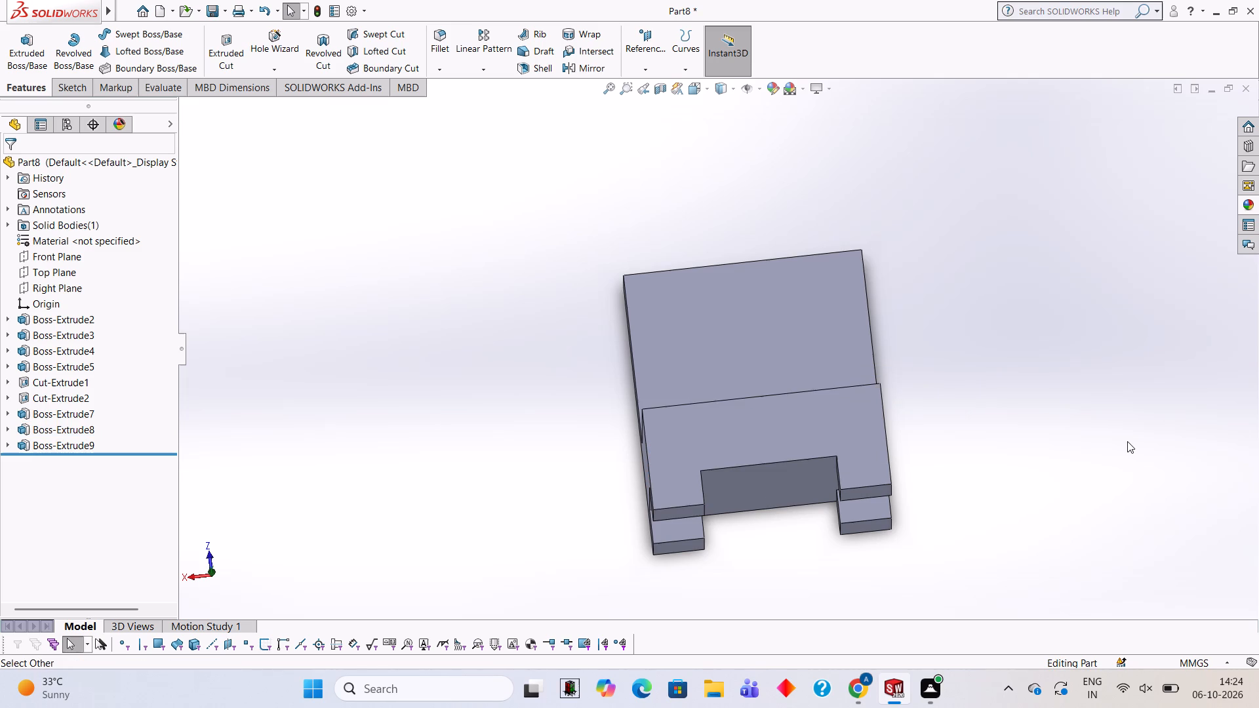
Undo the 20 mm extrusion of the rectangle, returning to its open sketch.
key("ctrl+z")
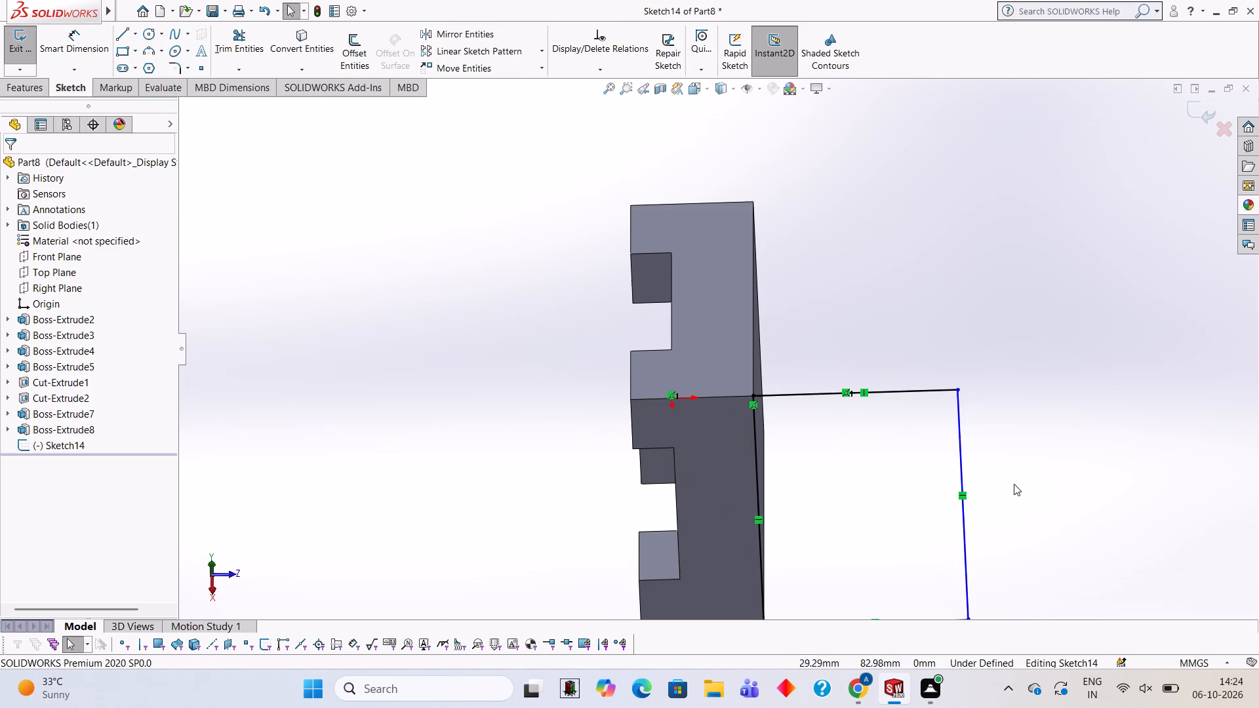
Fillet the two outer corners of the 70 mm by 50 mm sketch rectangle with a 20 mm radius.
scroll(1010, 434, "up", 3)
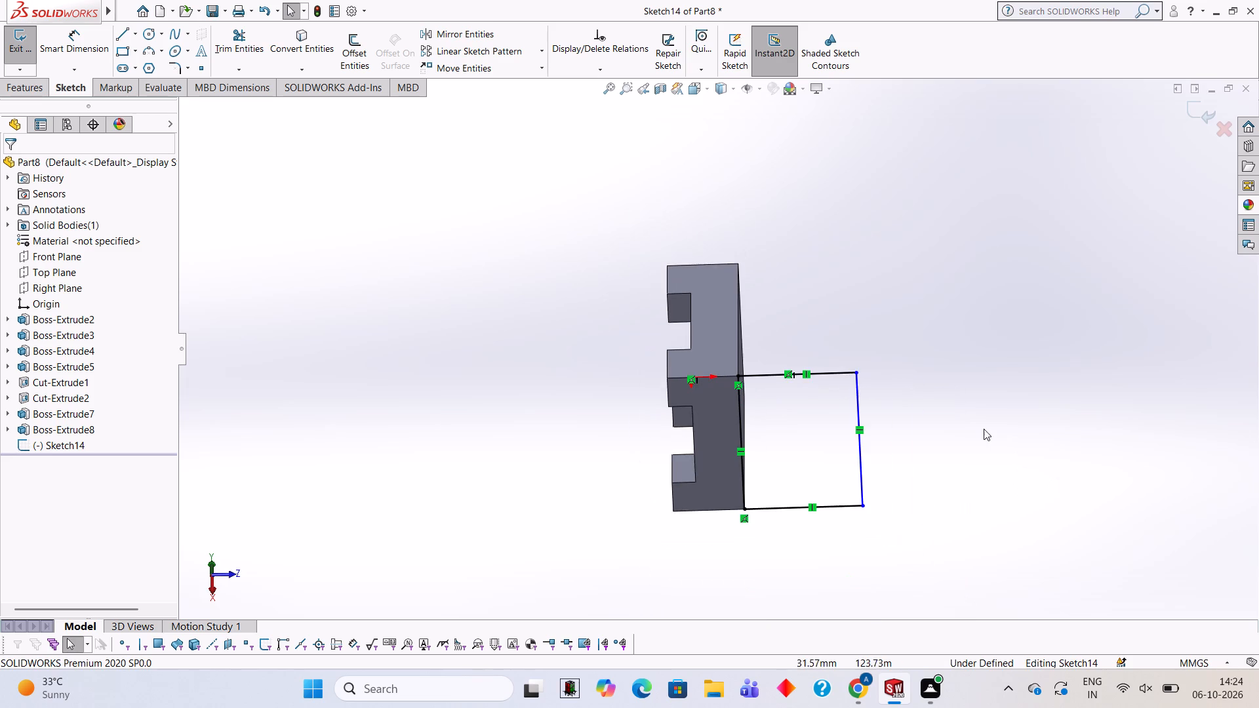
middle_click_drag(981, 429, 846, 314)
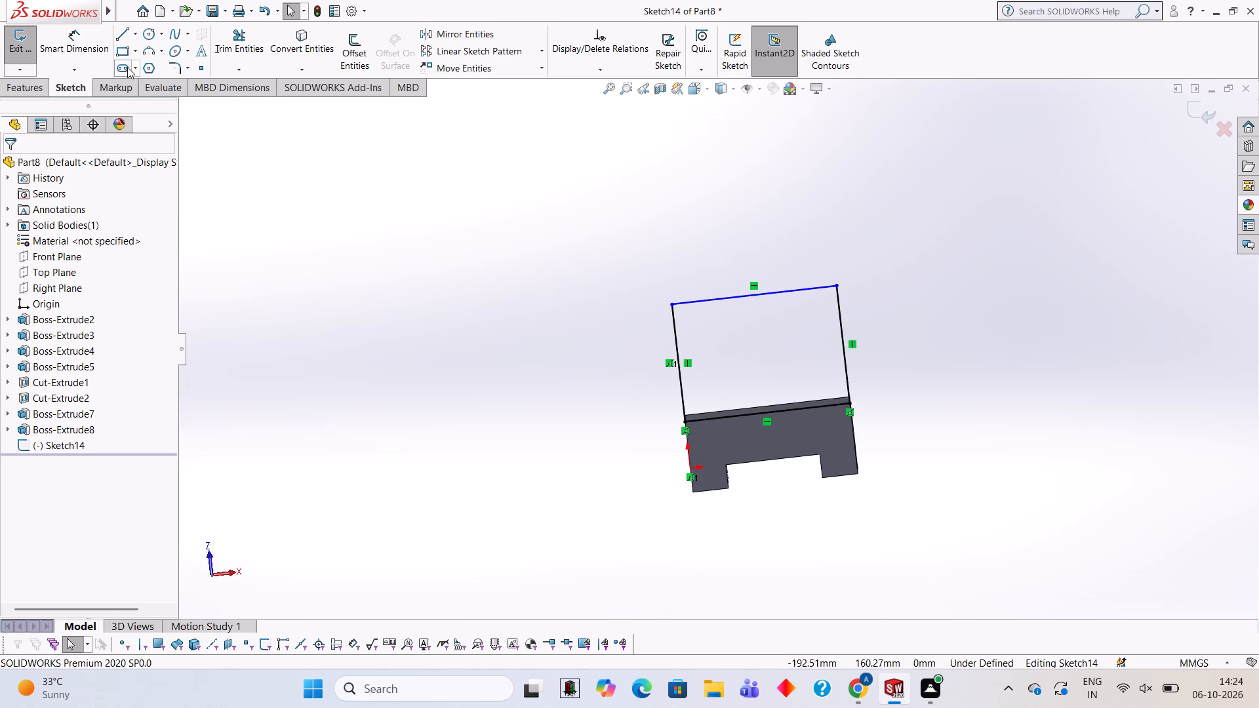
left_click(169, 66)
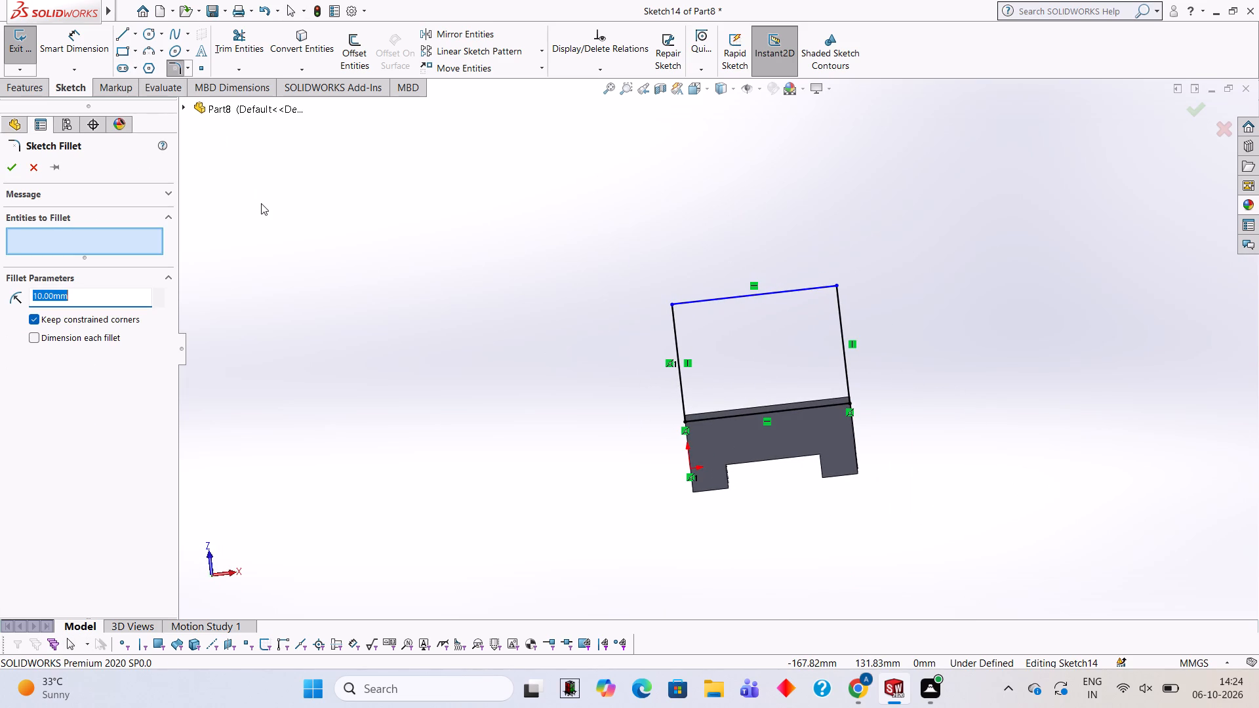
type("20")
key("Return")
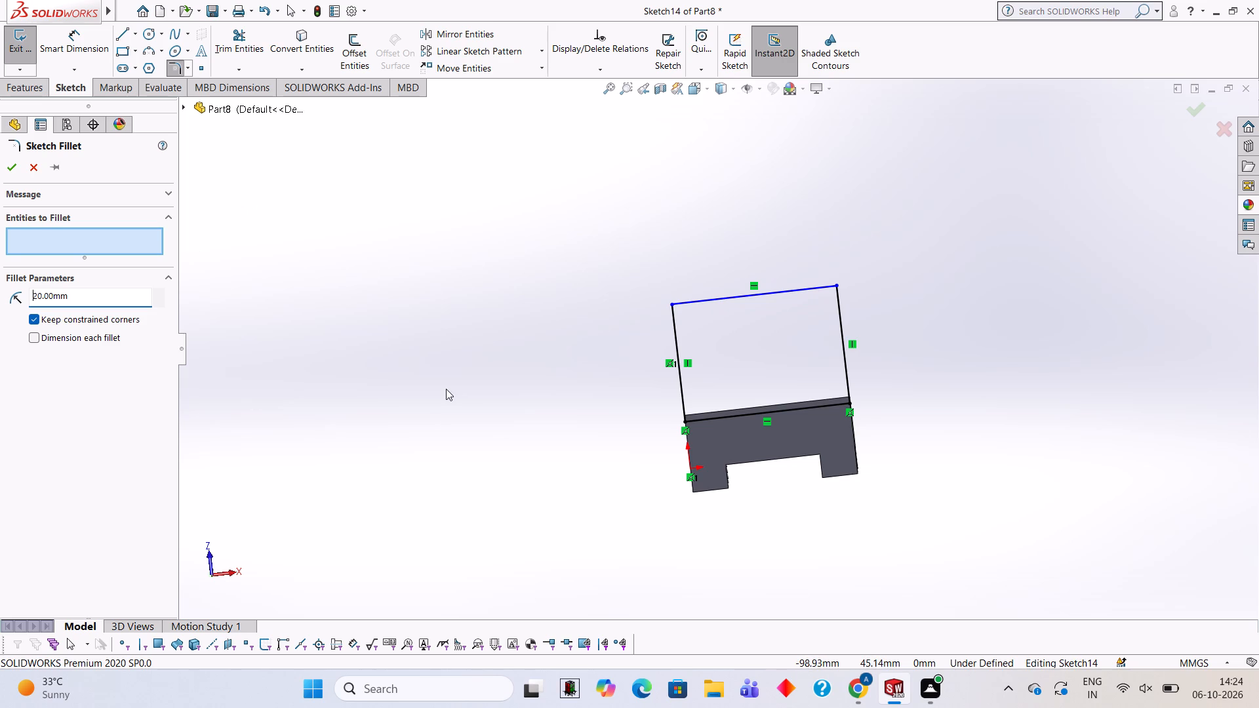
left_click(675, 324)
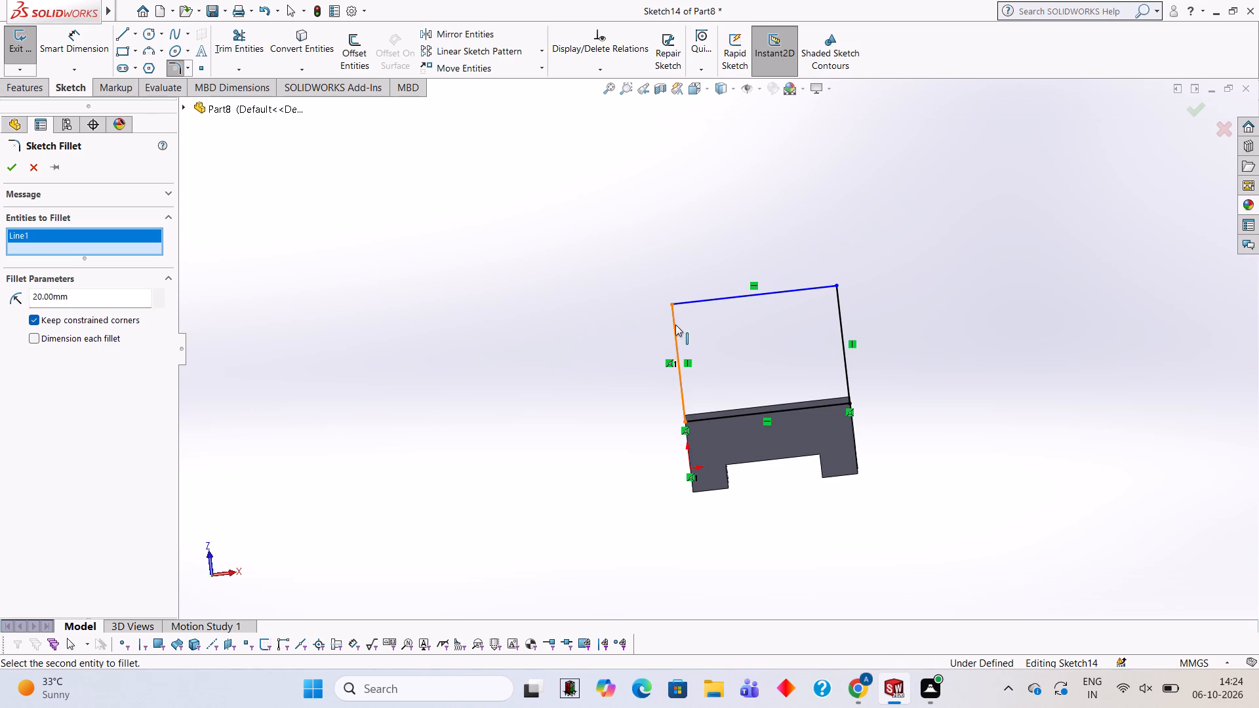
left_click(692, 300)
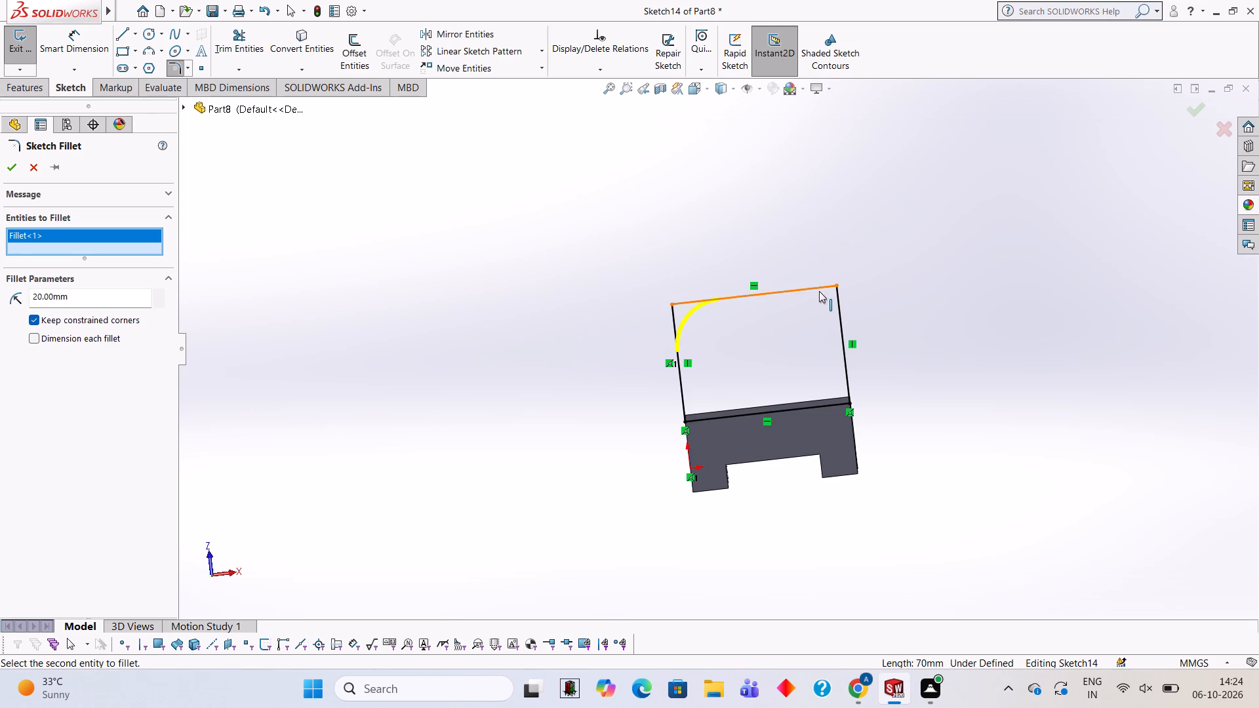
left_click(803, 288)
left_click(839, 307)
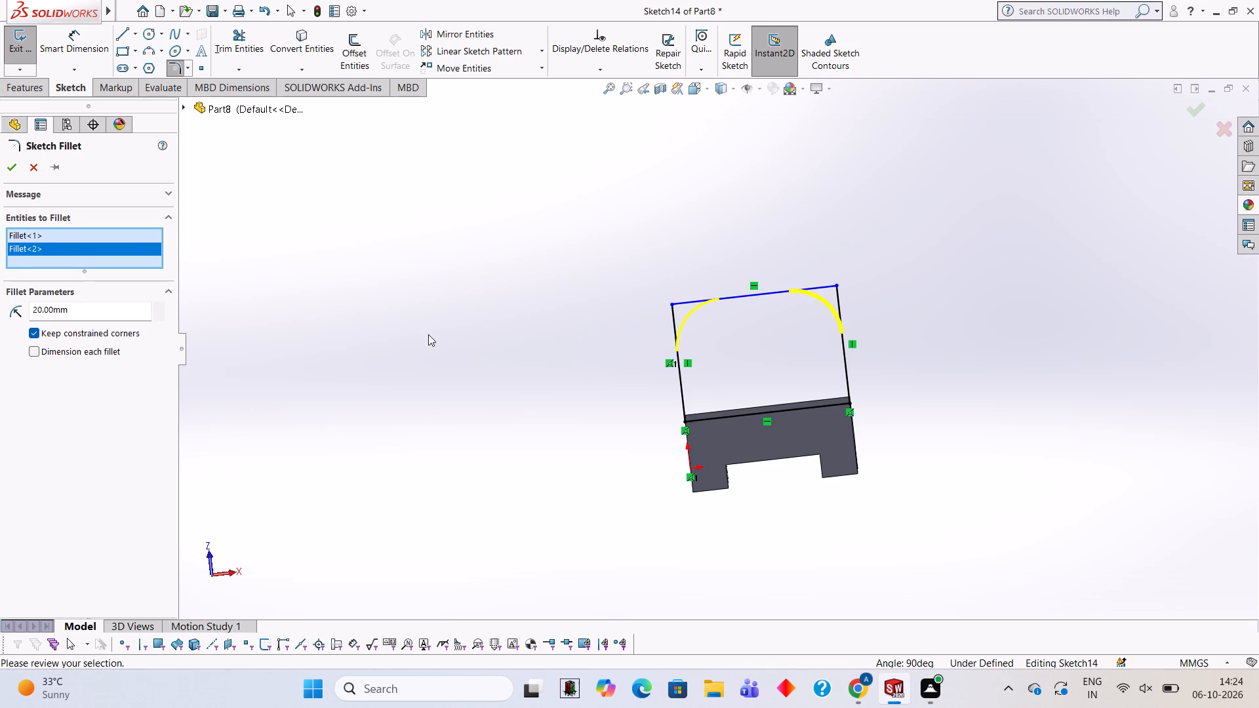
left_click(6, 167)
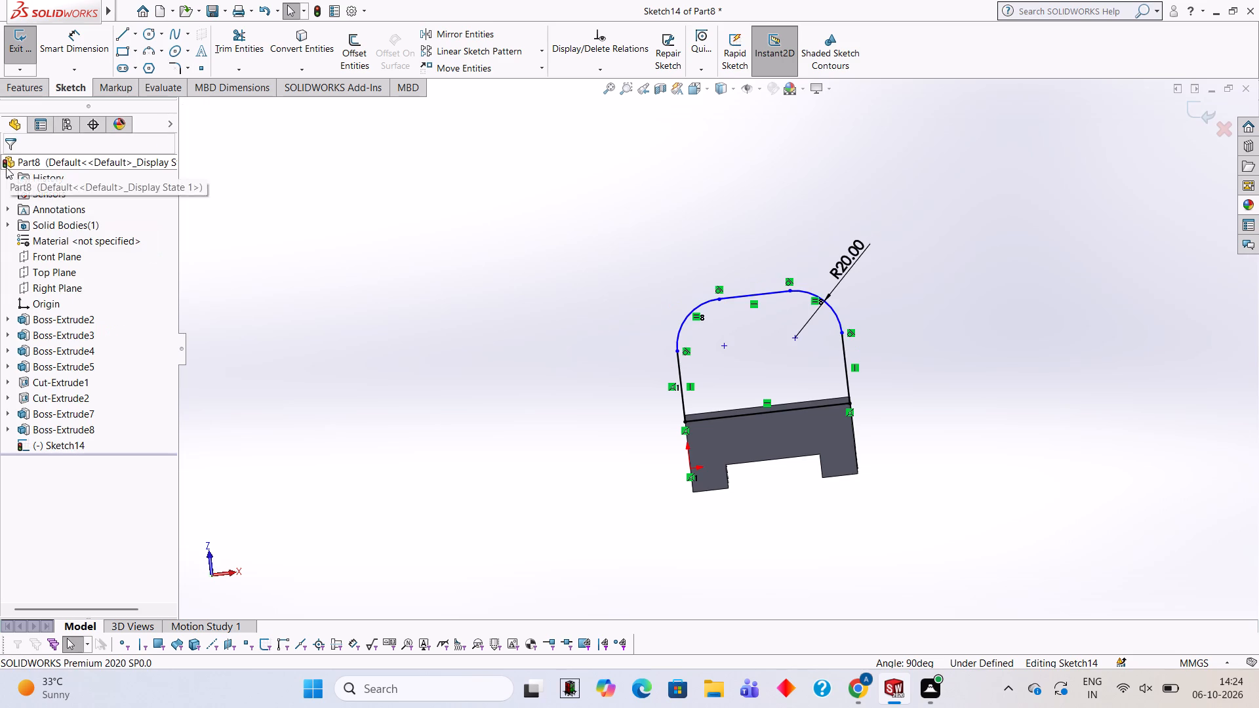
left_click(283, 267)
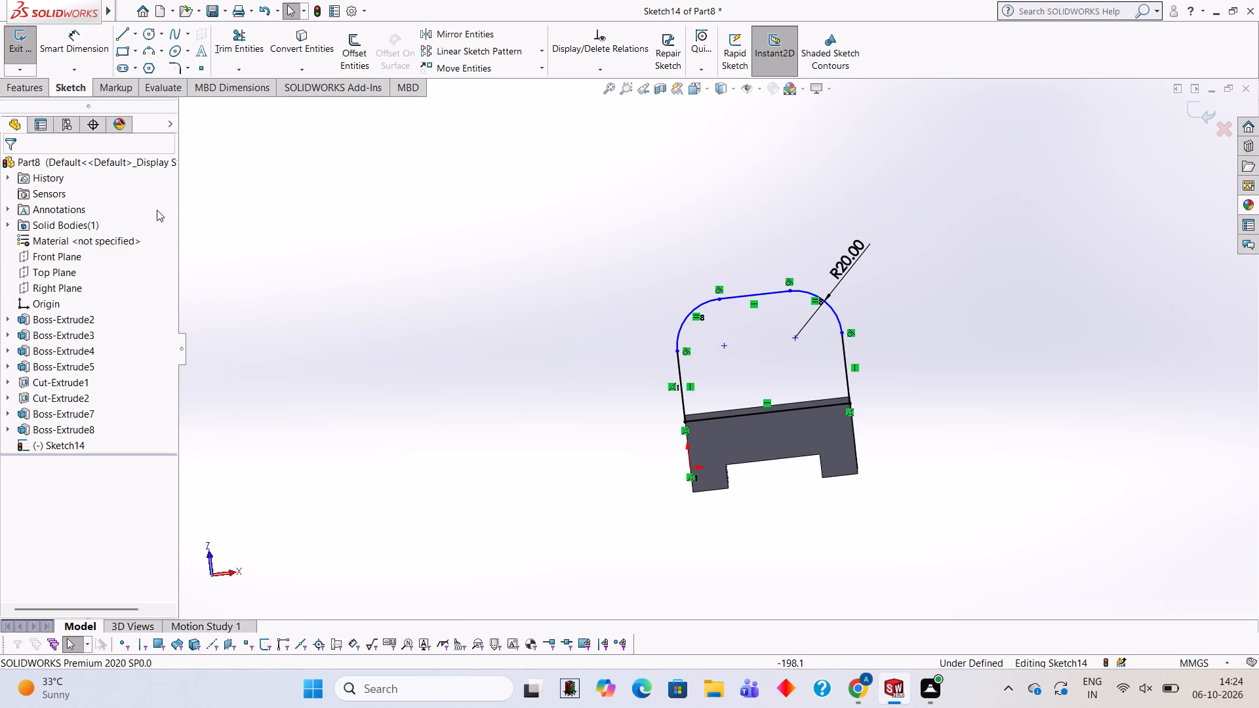
Extrude the rounded profile 20 mm in the reversed direction, upward beside the block, as a merged boss.
left_click(39, 87)
left_click(41, 61)
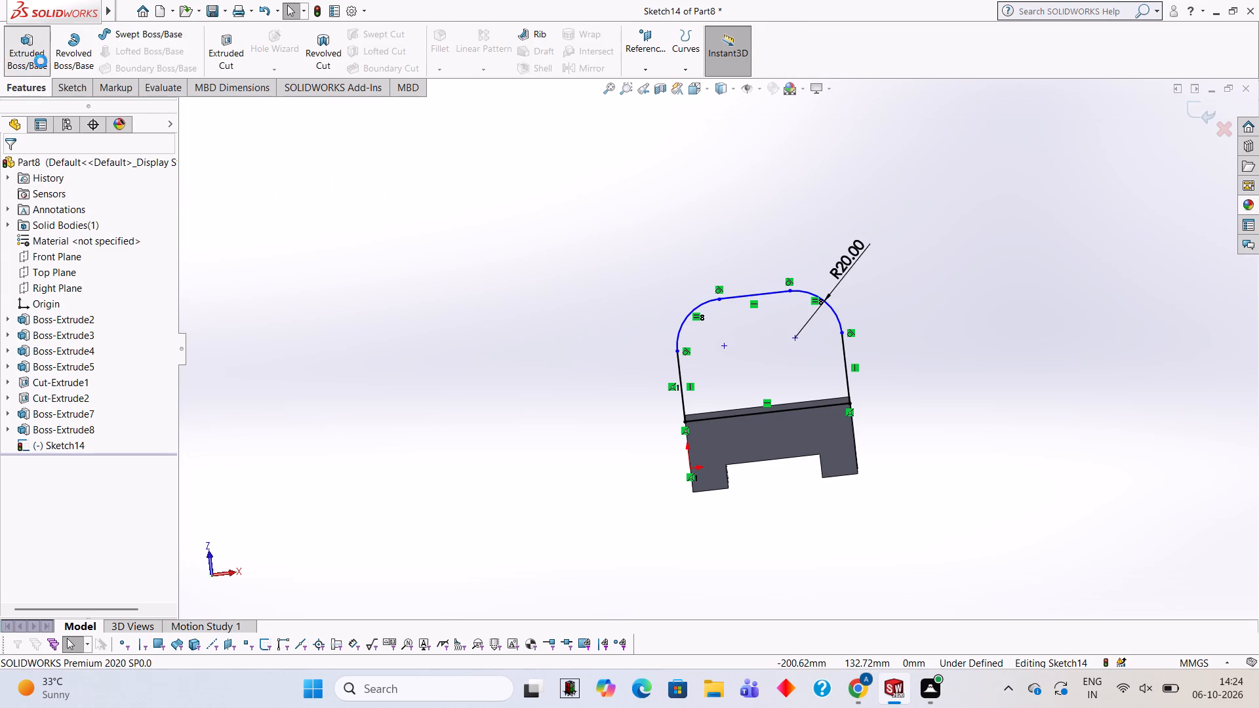
middle_click_drag(410, 264, 441, 472)
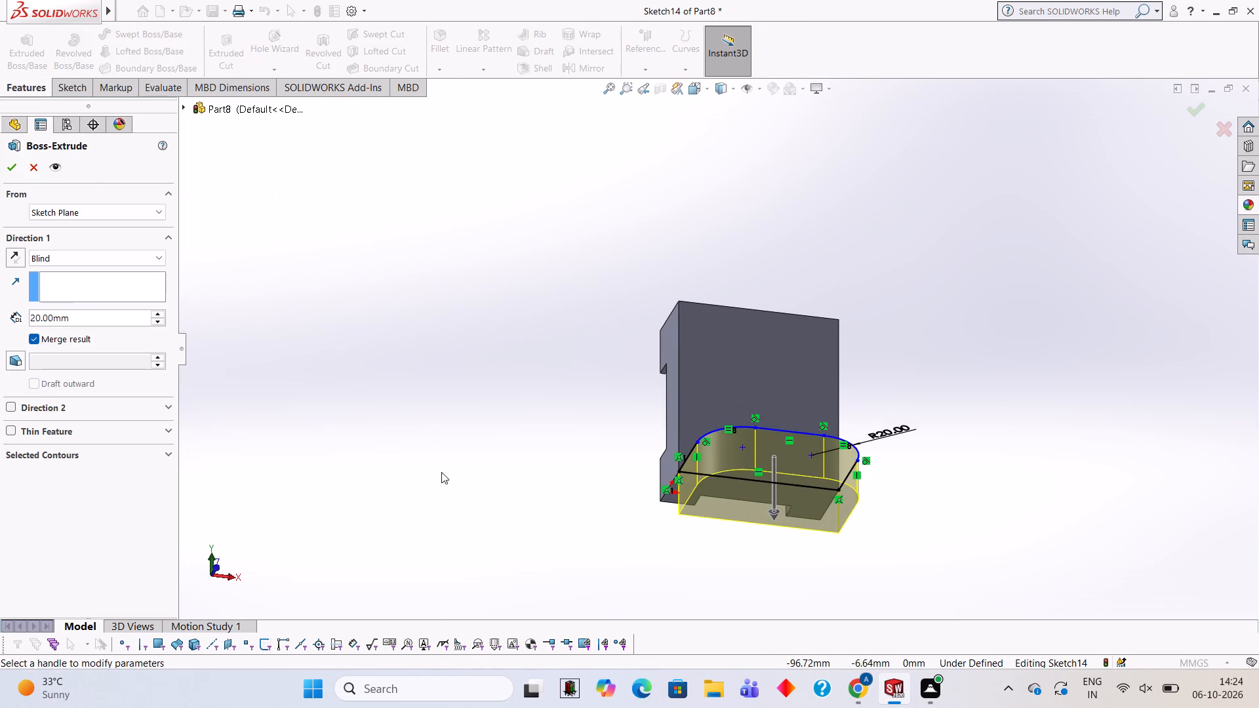
left_click(11, 260)
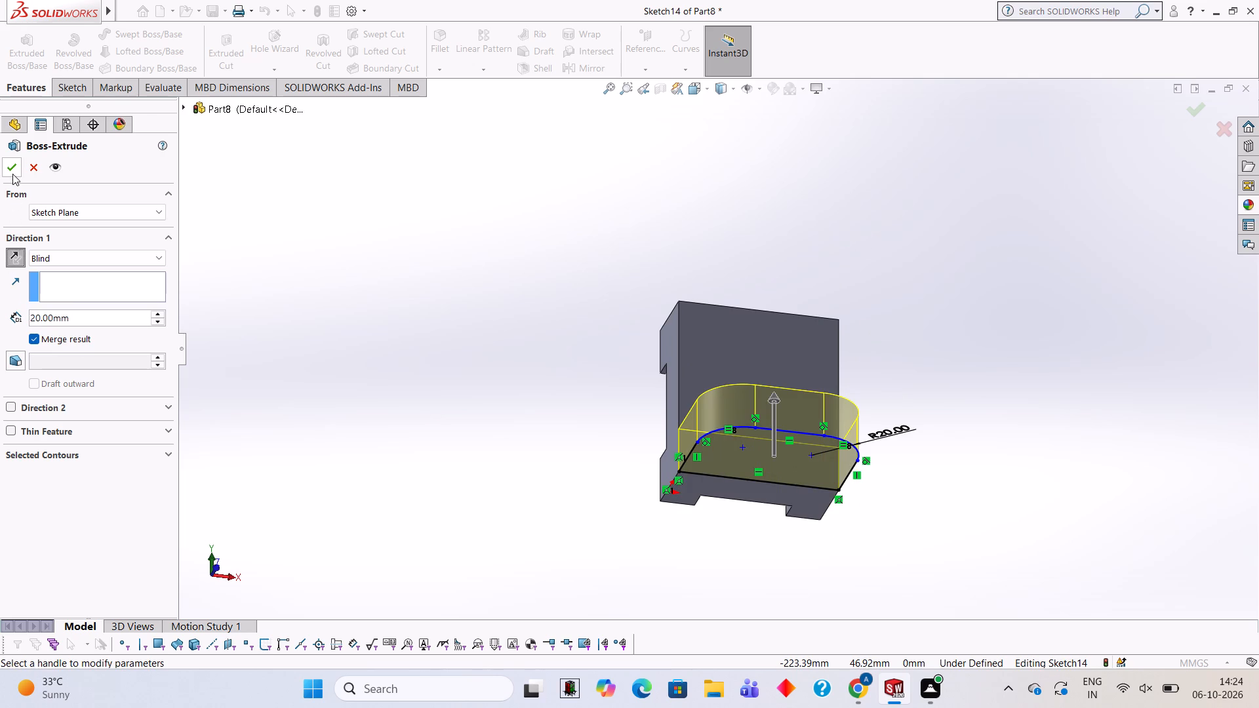
left_click(12, 174)
left_click(416, 287)
Start a sketch on the block's notched top face and view it straight on.
middle_click_drag(443, 315, 504, 291)
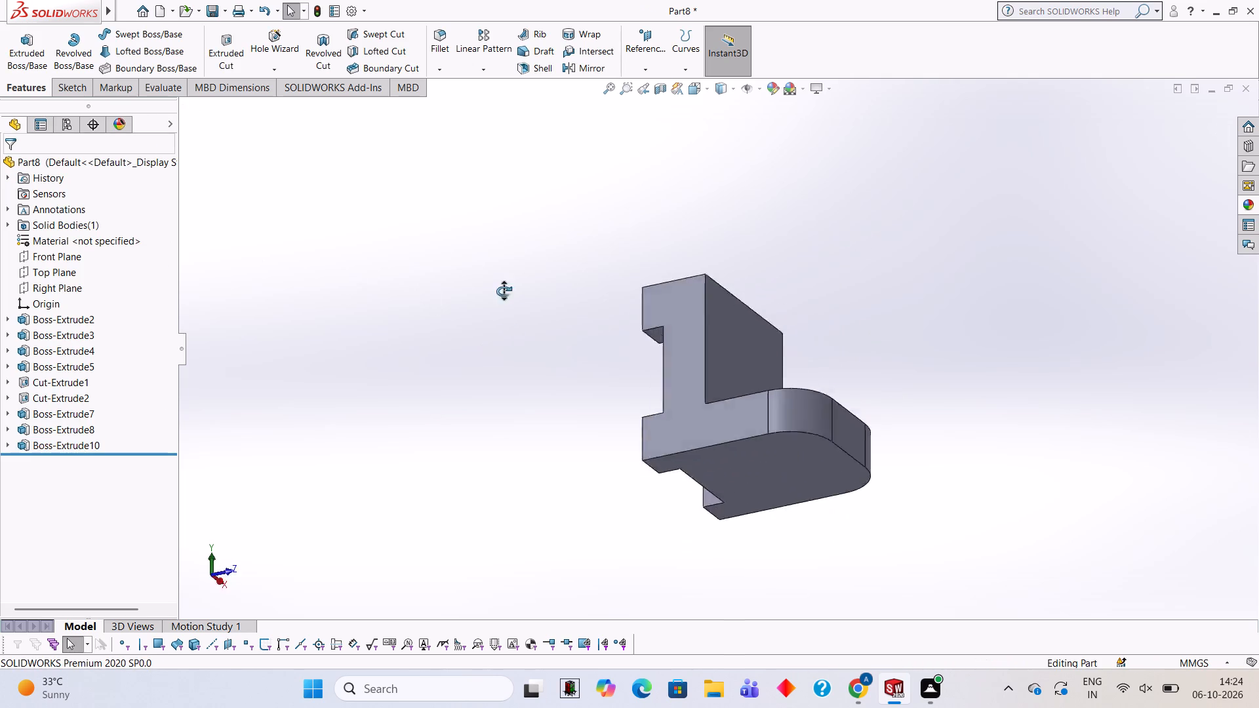
middle_click_drag(504, 291, 696, 585)
middle_click_drag(616, 345, 608, 451)
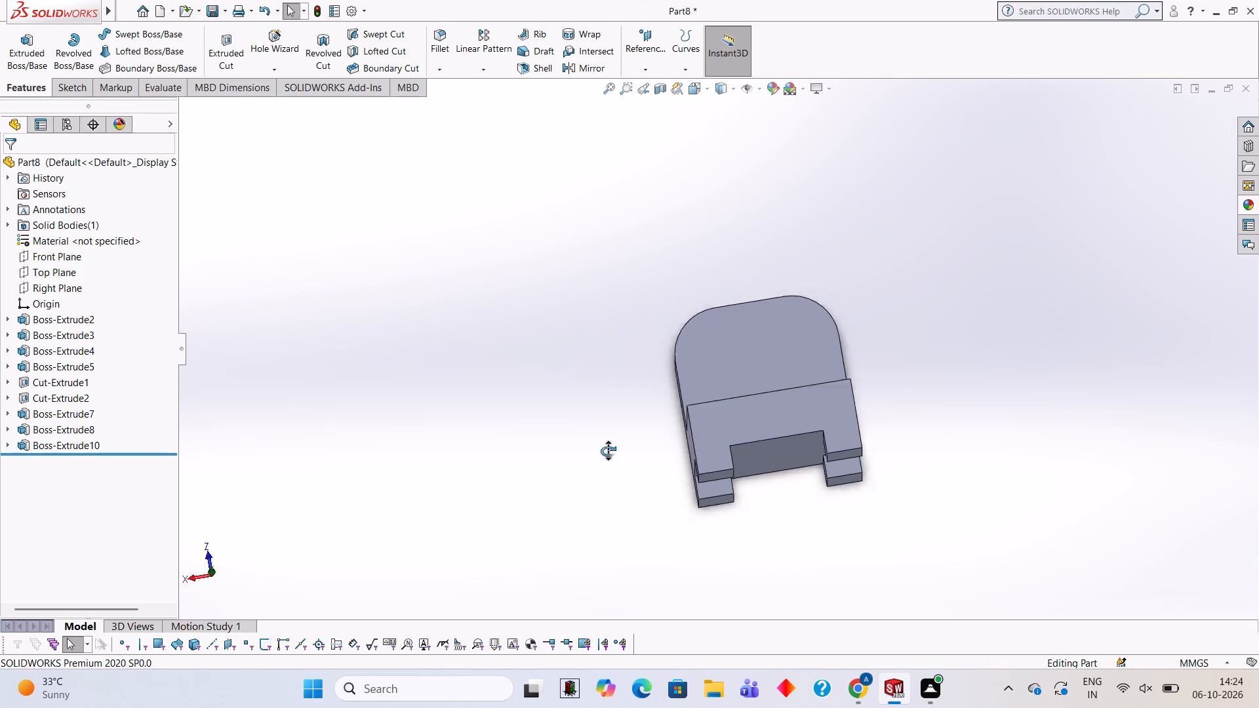
middle_click_drag(608, 451, 604, 512)
left_click(741, 422)
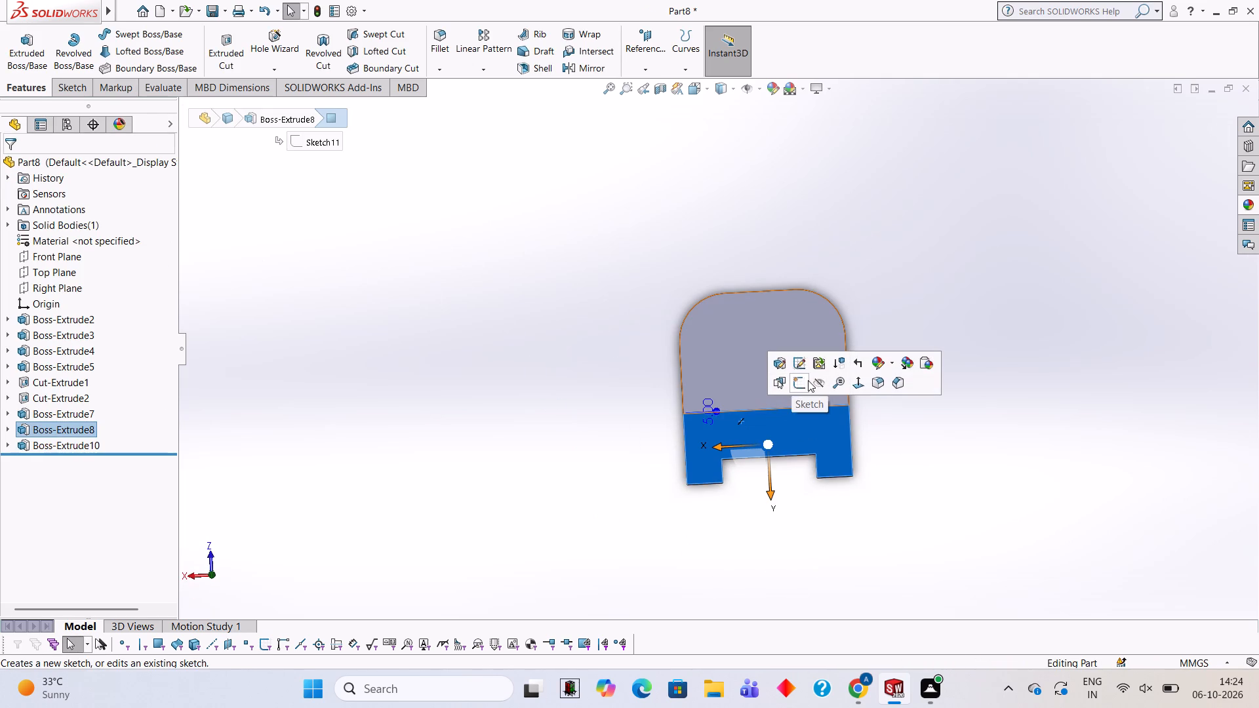
left_click(801, 378)
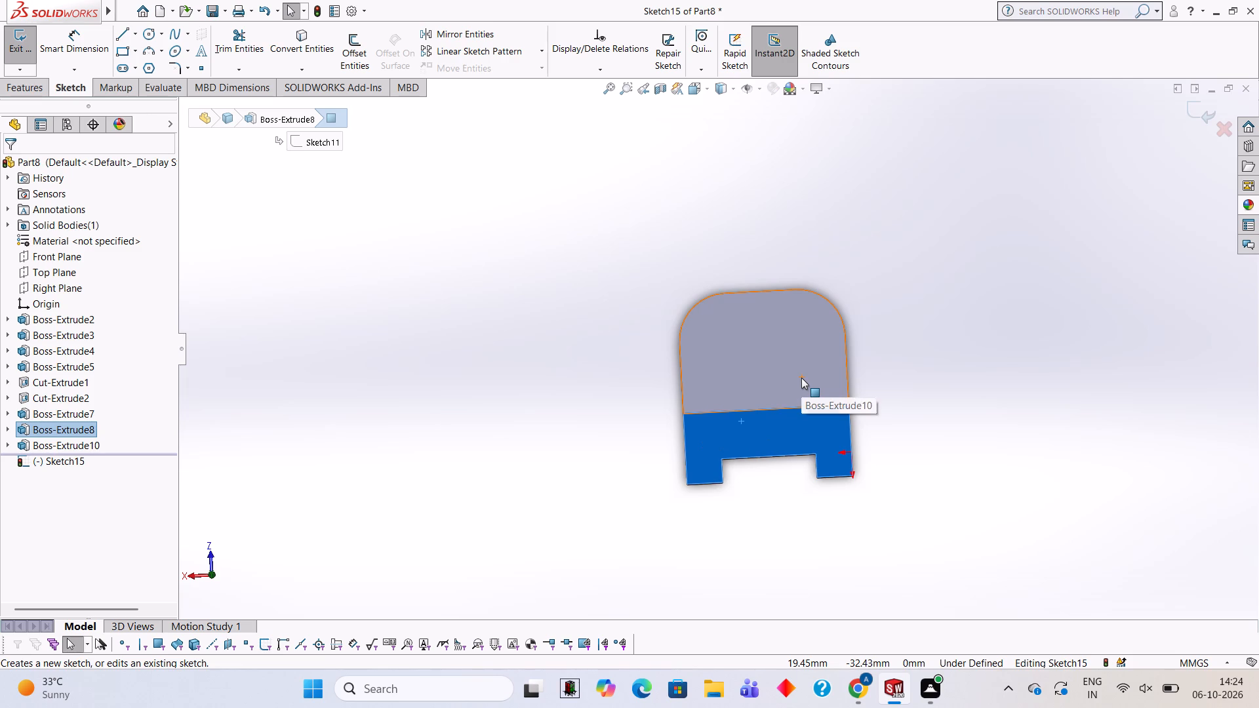
key("ctrl+8")
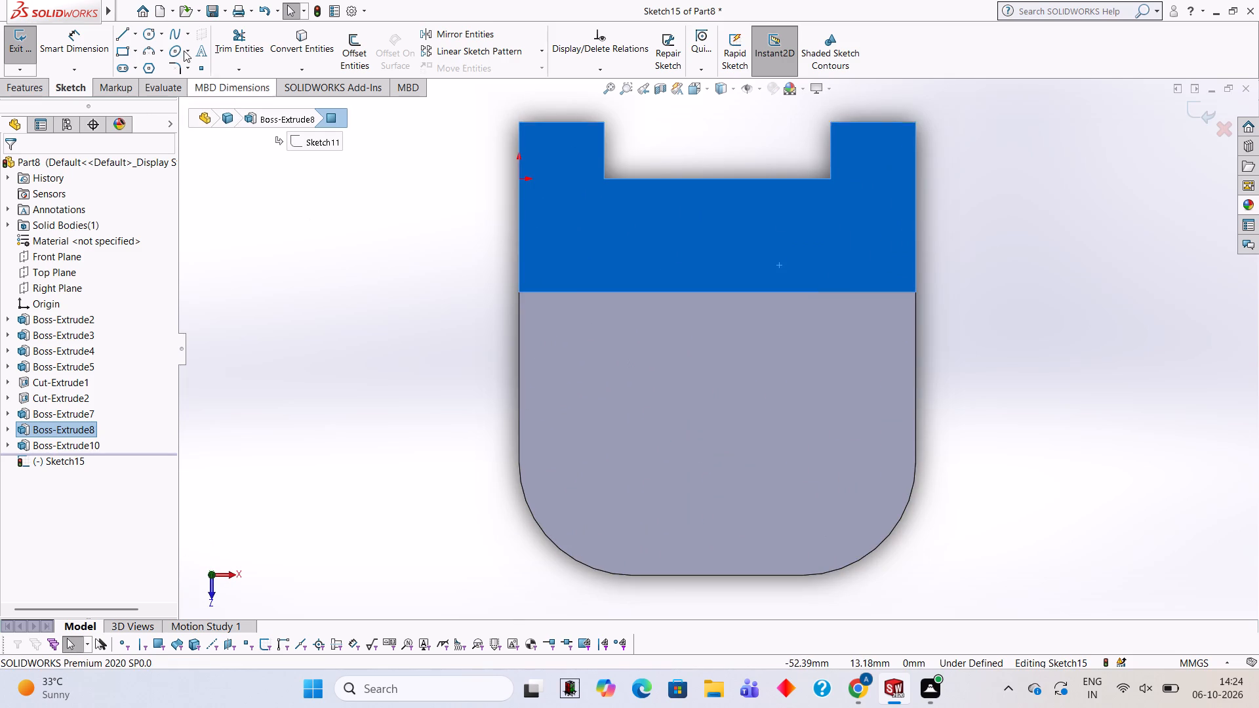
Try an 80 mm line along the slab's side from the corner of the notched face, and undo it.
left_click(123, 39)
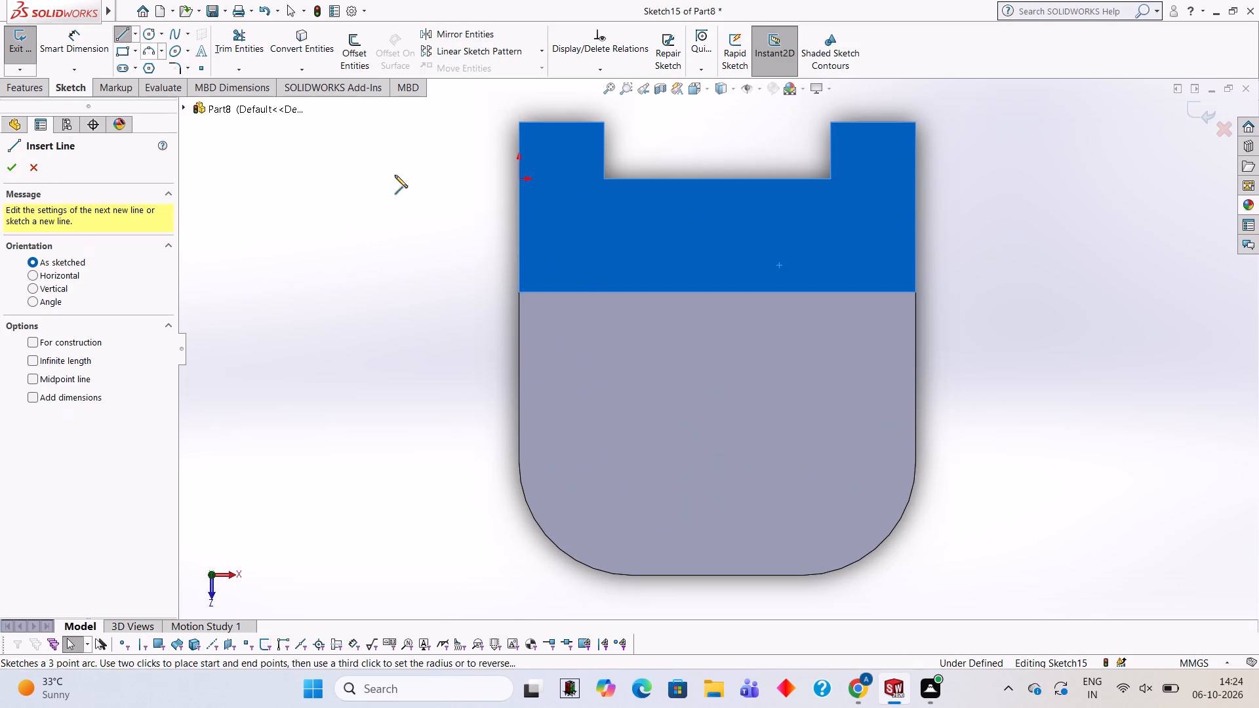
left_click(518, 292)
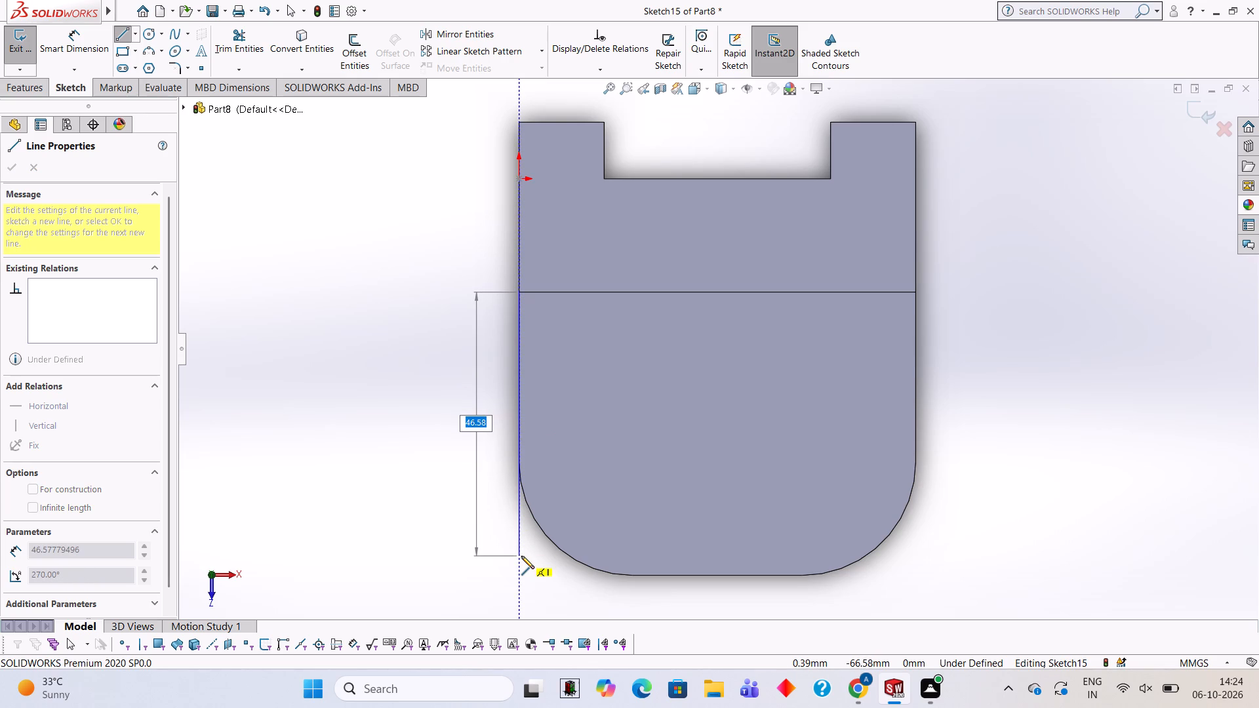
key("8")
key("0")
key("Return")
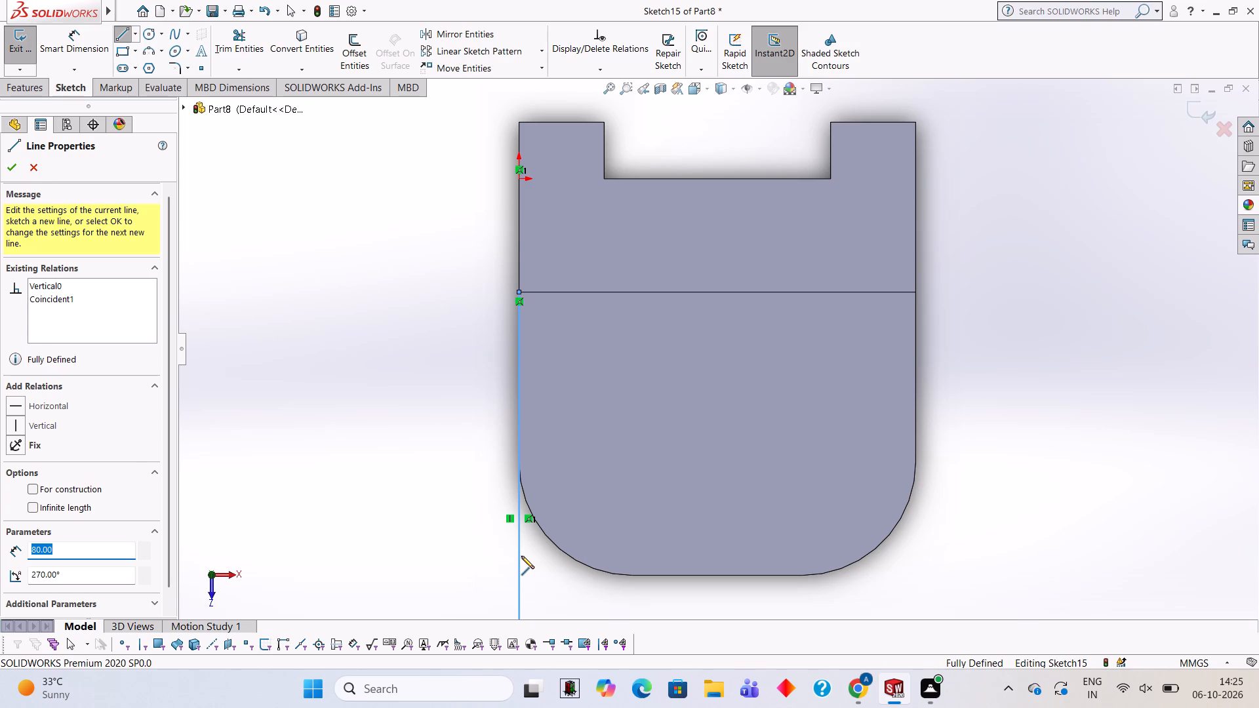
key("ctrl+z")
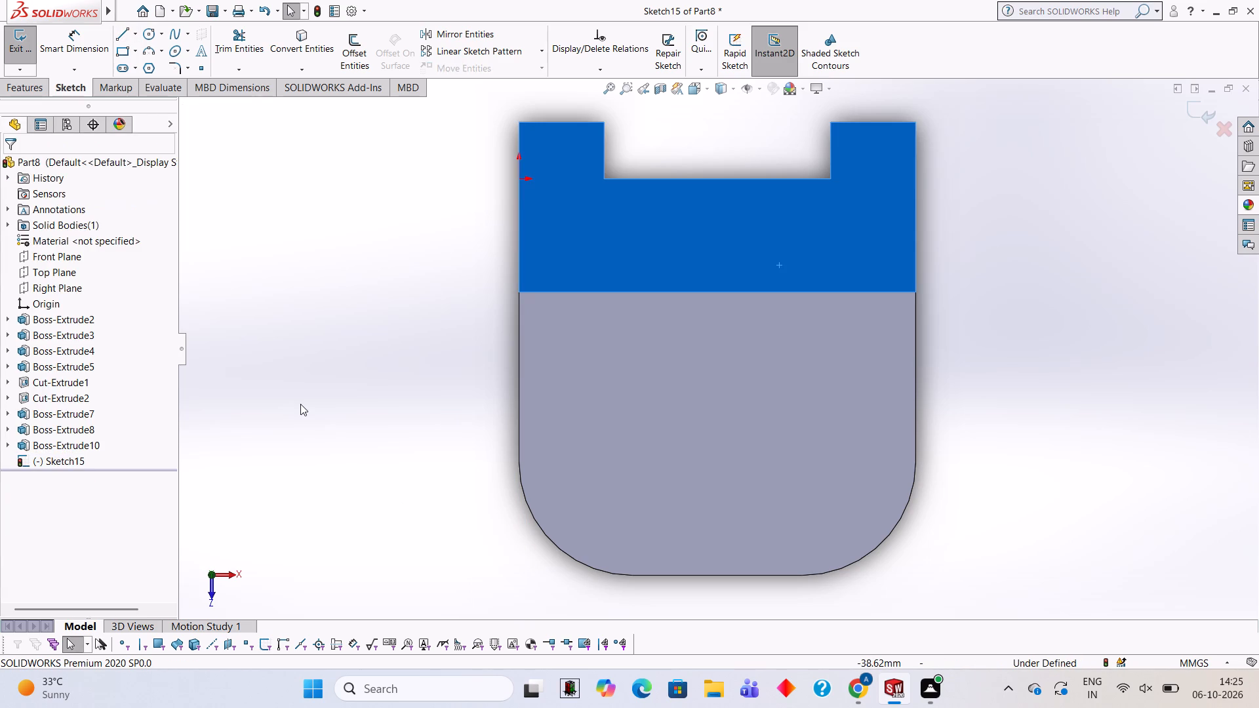
Draw a 30 mm line along each straight side of the slab, from the notched face's corner to the start of the rounding.
left_click(120, 38)
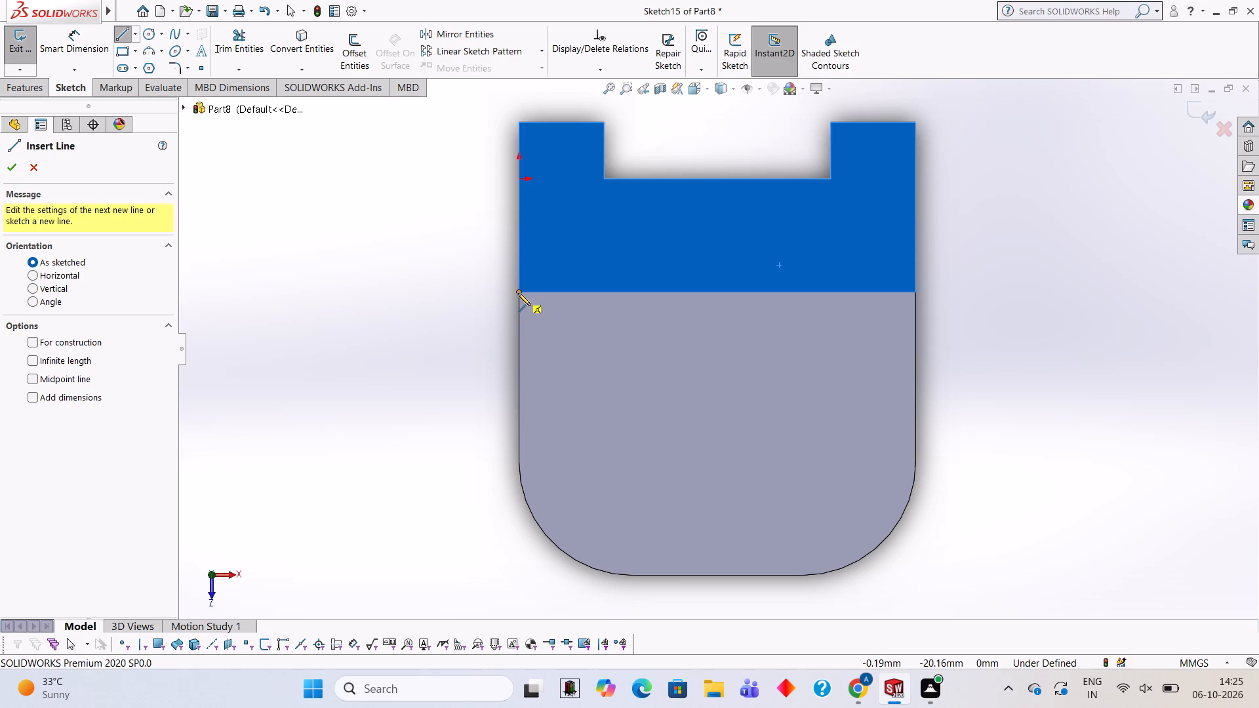
left_click(518, 293)
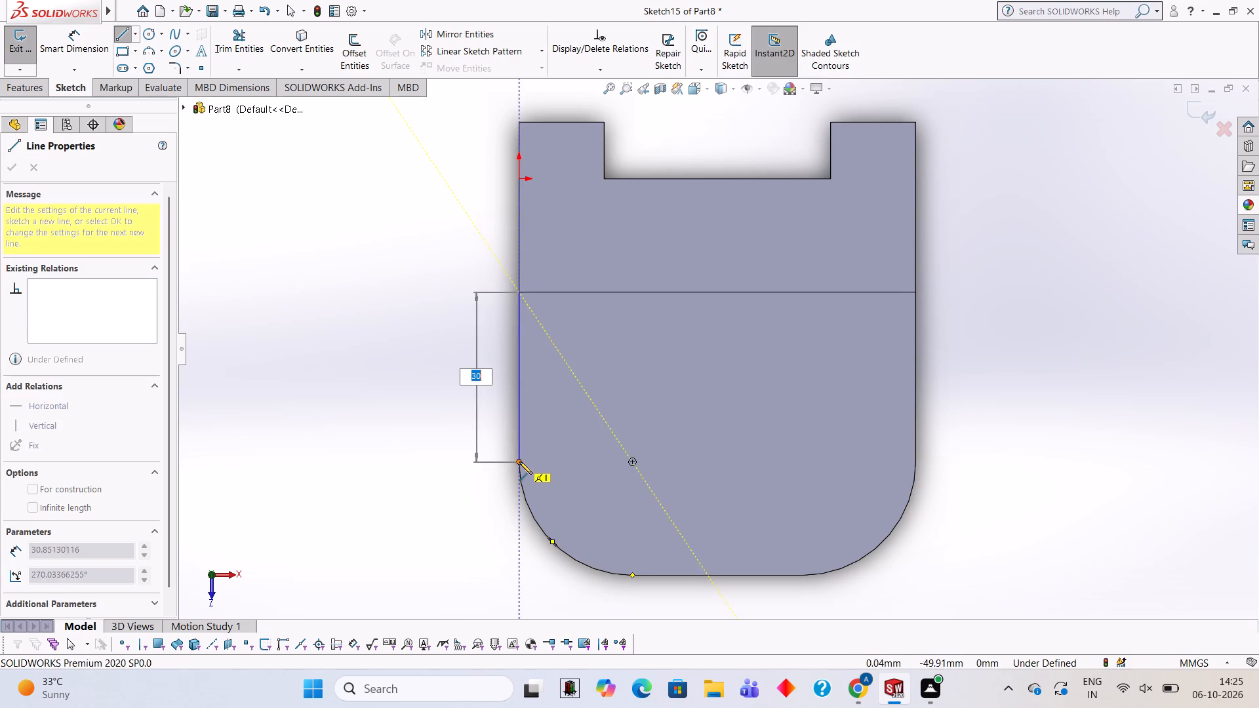
left_click(519, 462)
key("Escape")
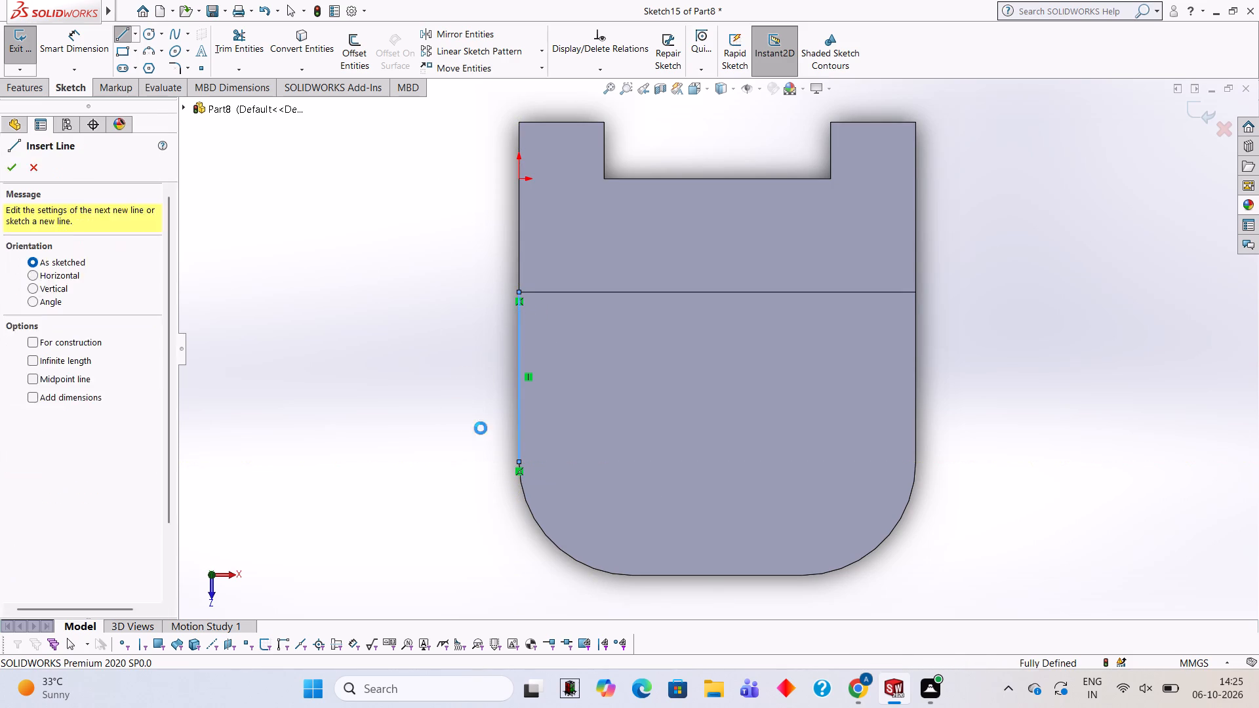
left_click(118, 34)
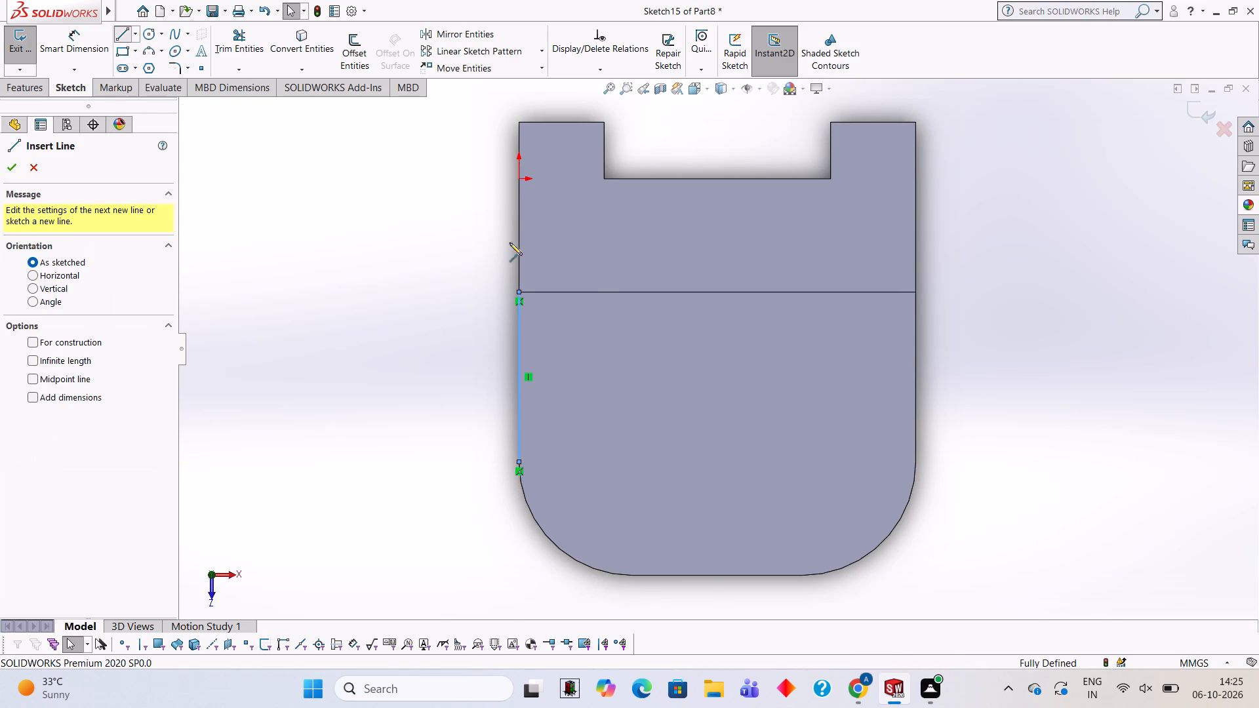
left_click(916, 291)
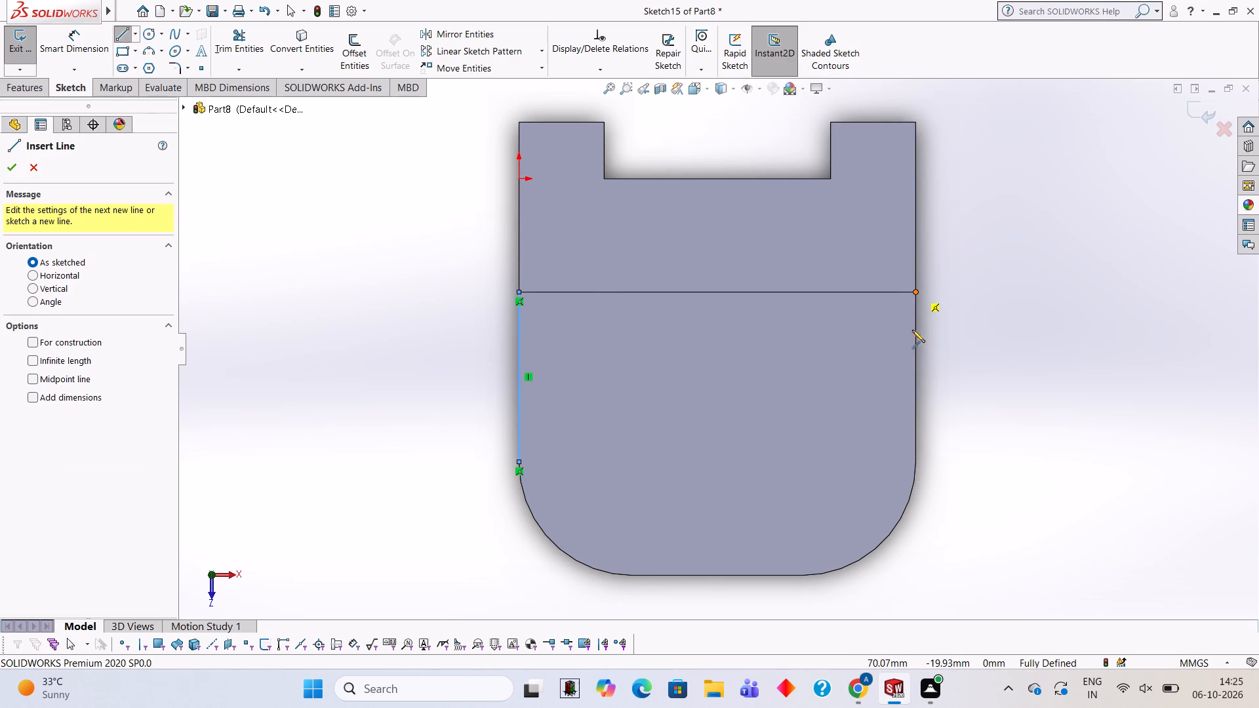
left_click(915, 462)
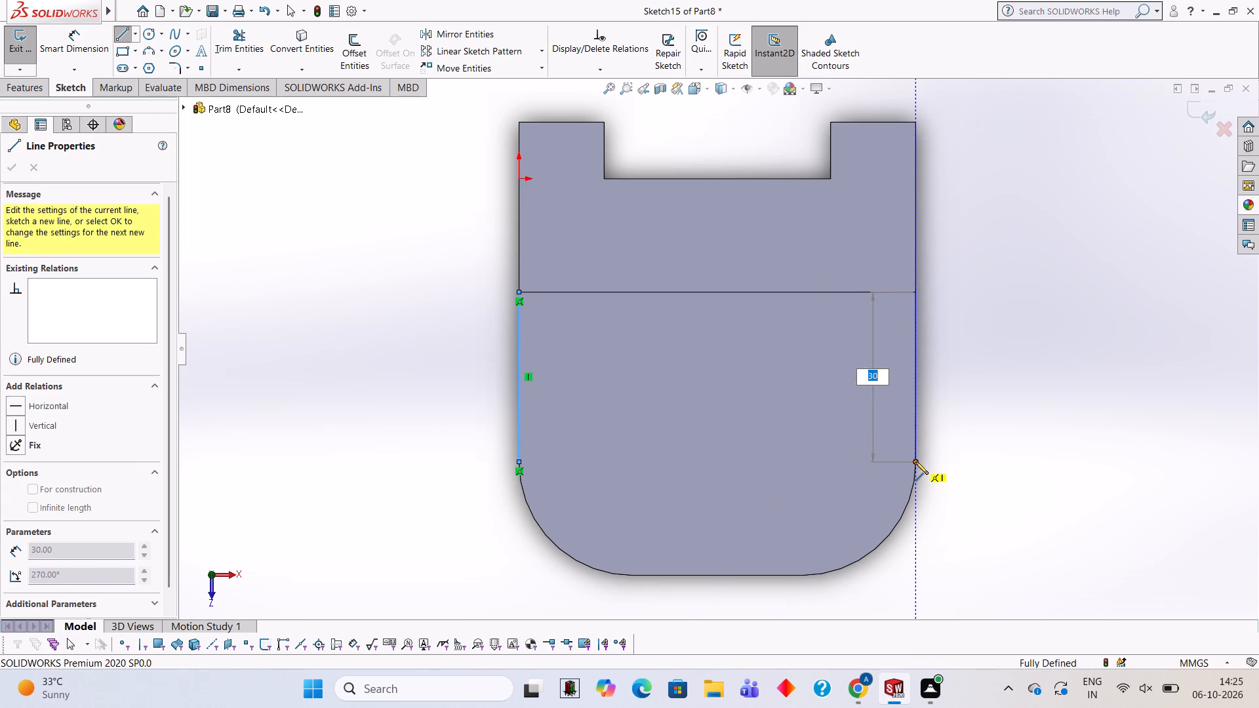
key("Escape")
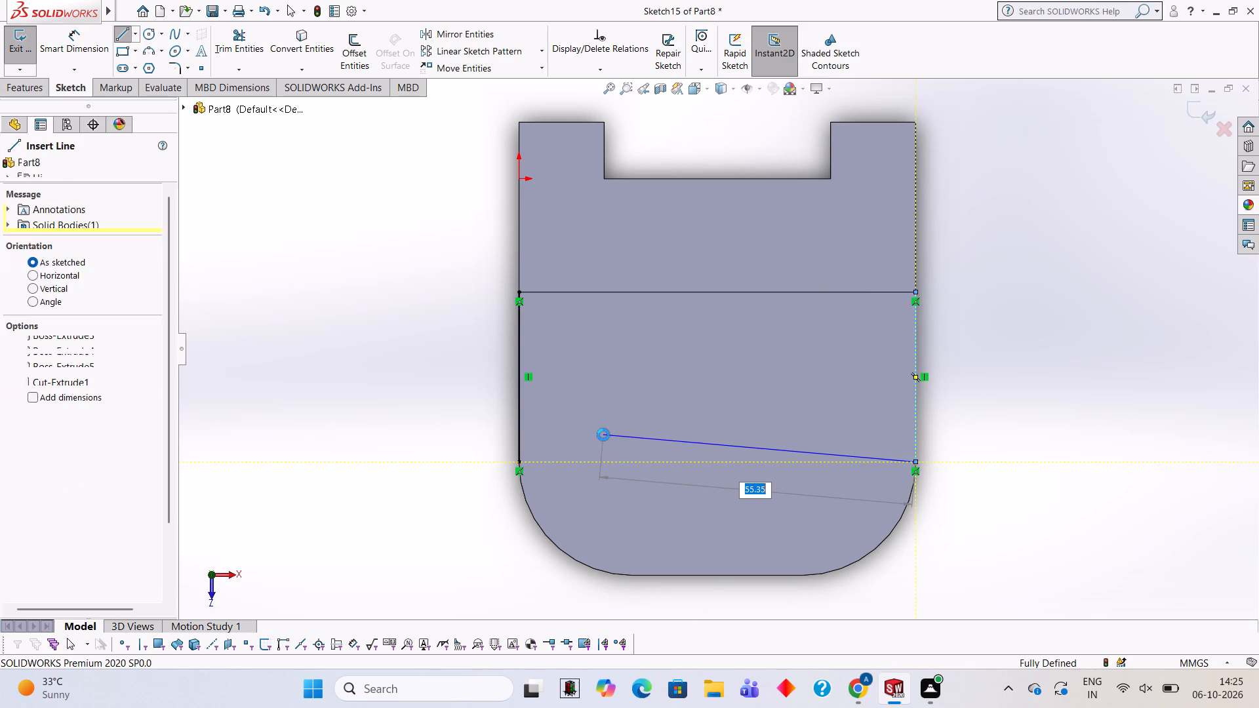
Draw two circles of 20 mm radius centred on the arc centres of the slab's two rounded corners.
left_click(149, 41)
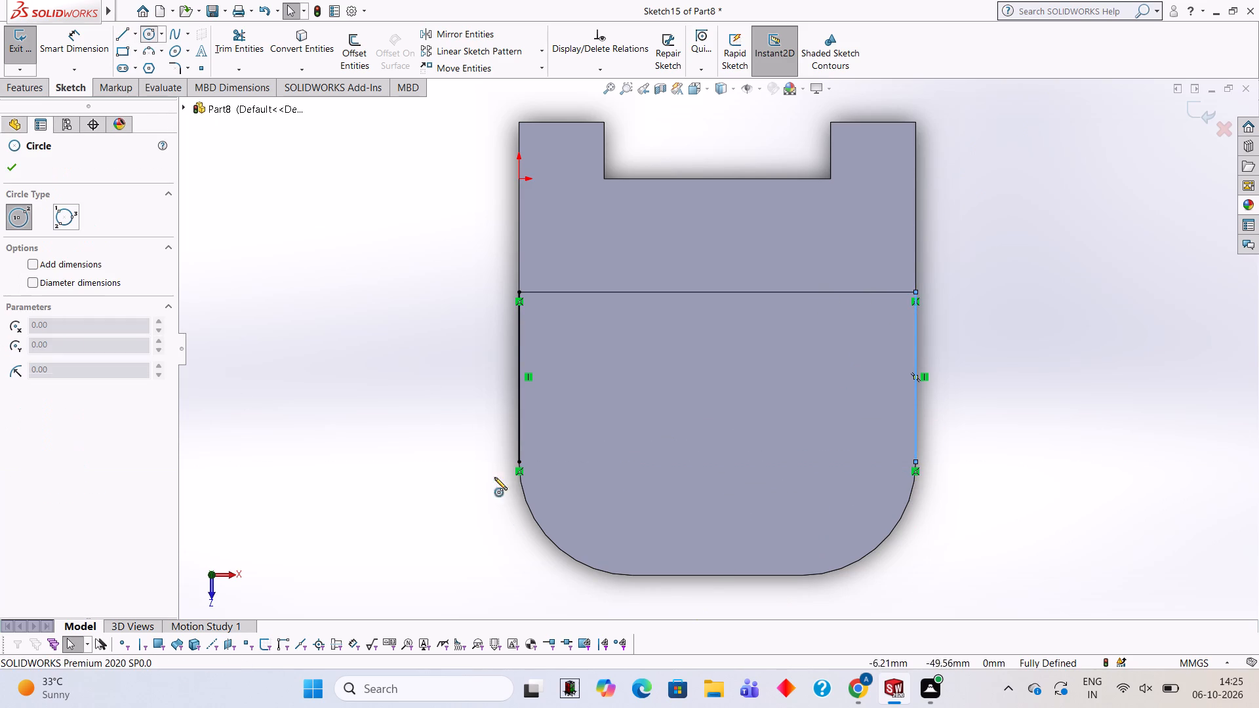
left_click(631, 463)
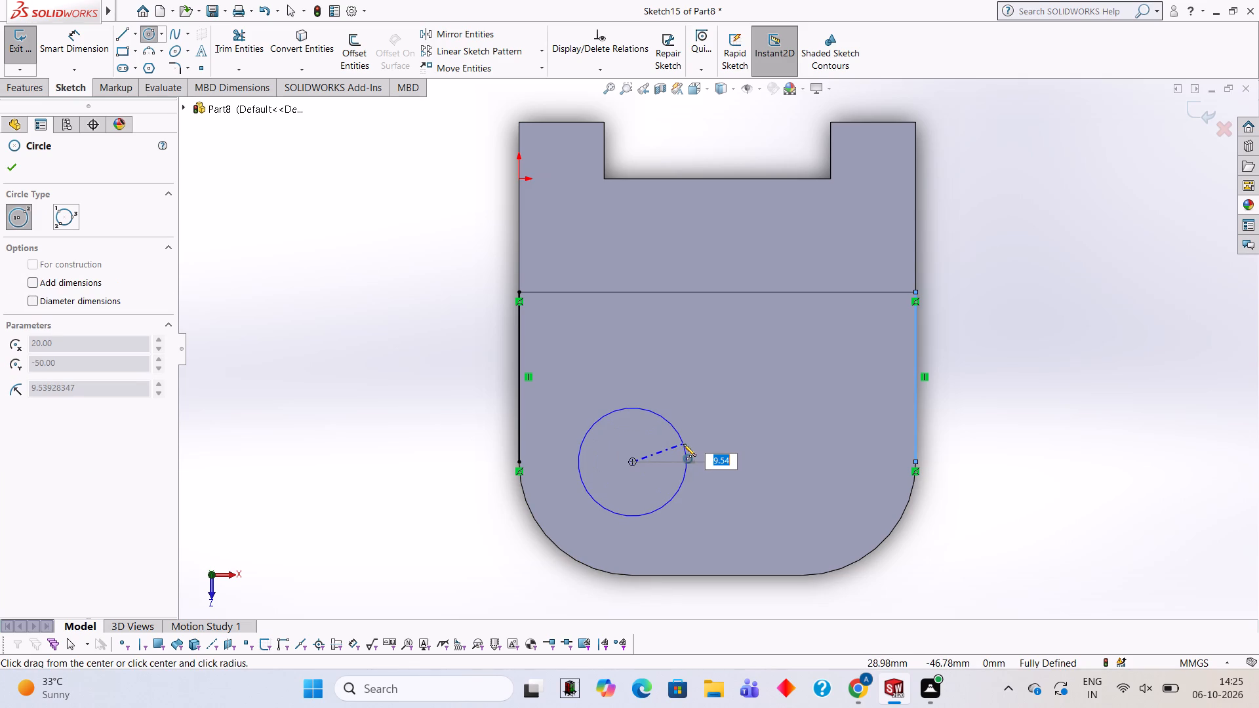
type("20")
key("Return")
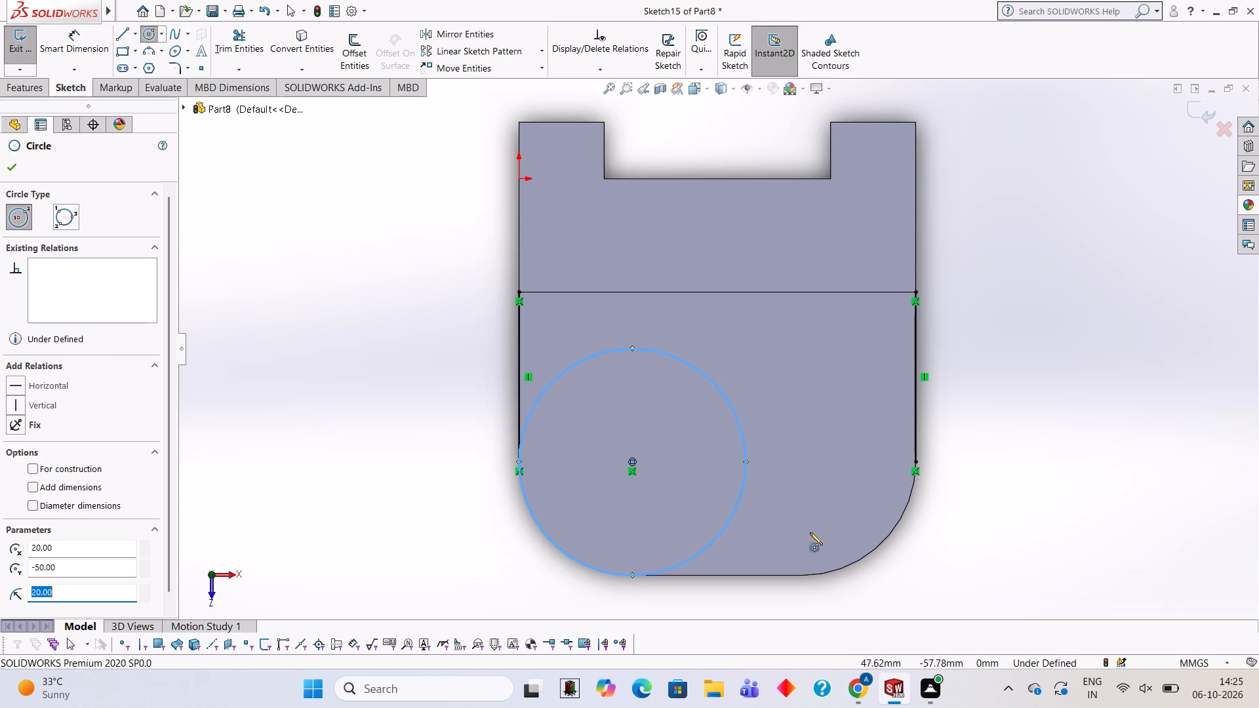
left_click(801, 462)
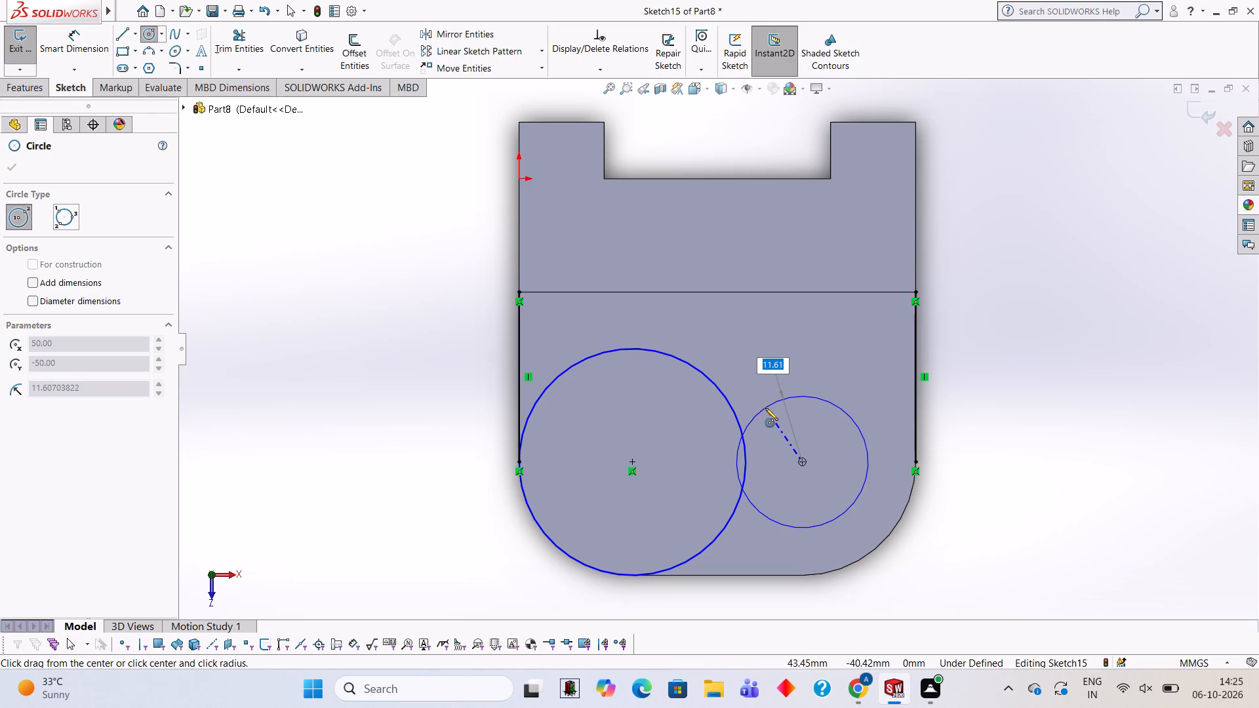
type("20")
key("Return")
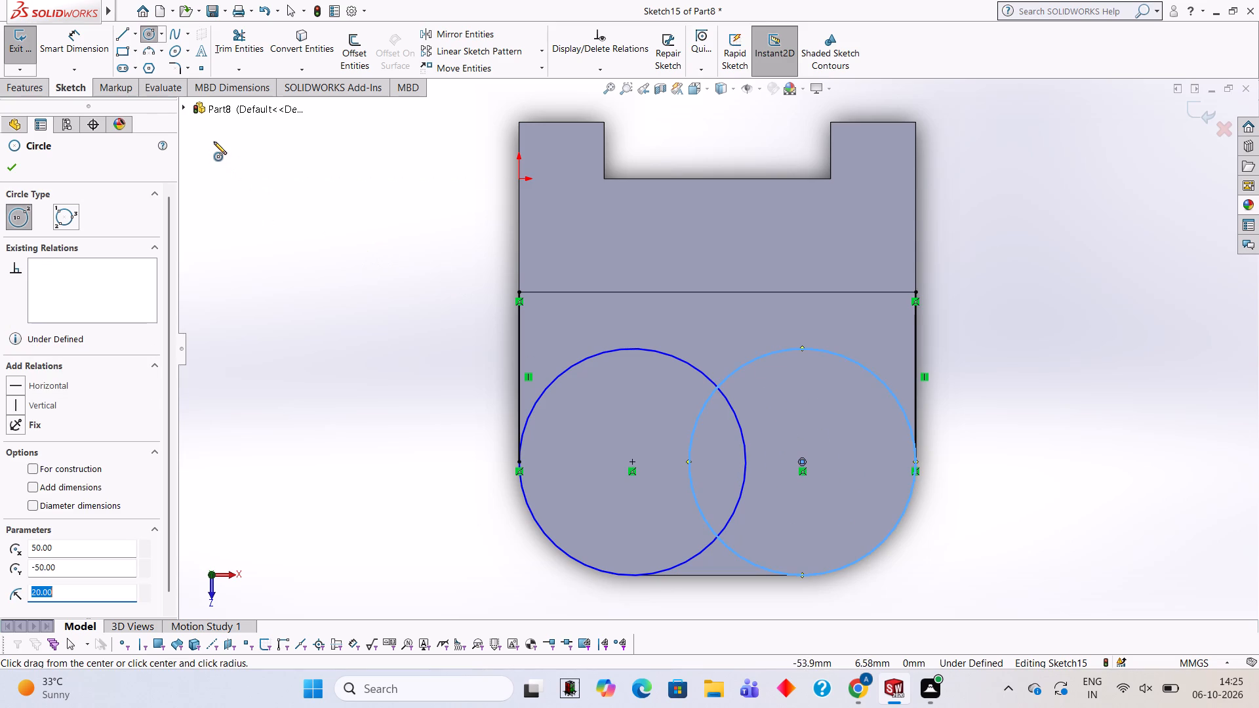
Draw a horizontal line joining the outermost points of the two 20 mm radius circles along the slab's straight front edge.
left_click(237, 38)
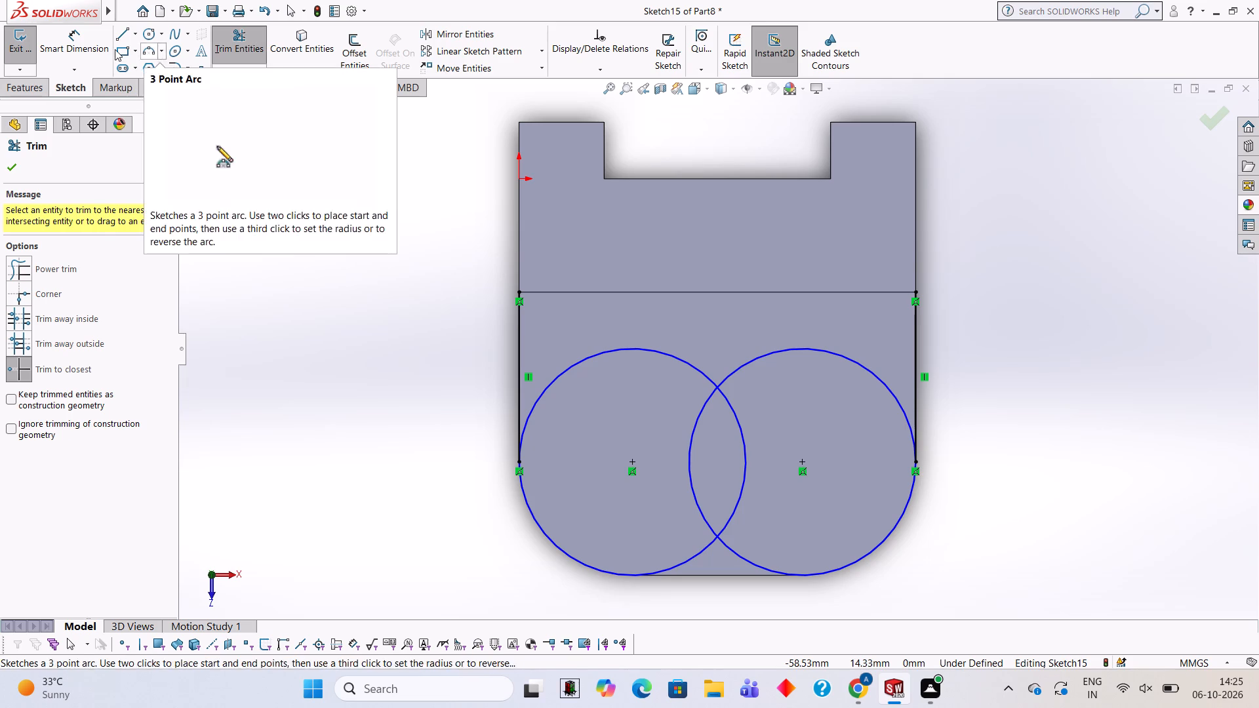
left_click(121, 37)
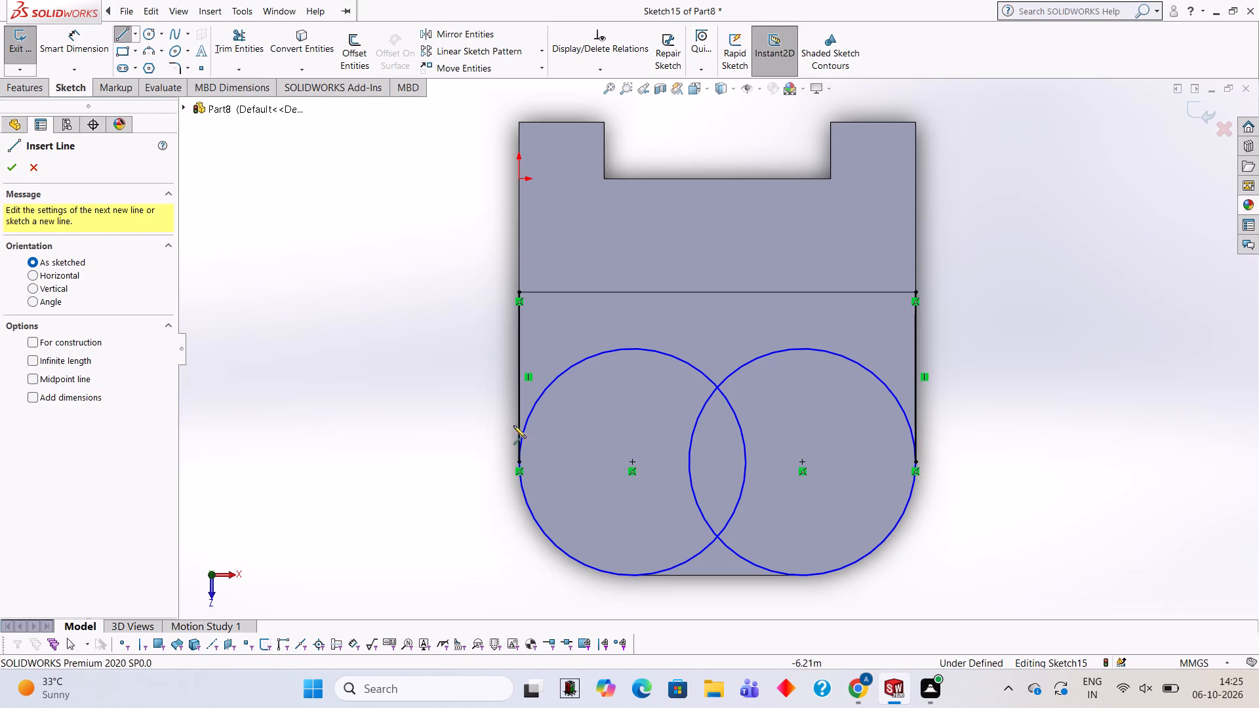
left_click(632, 574)
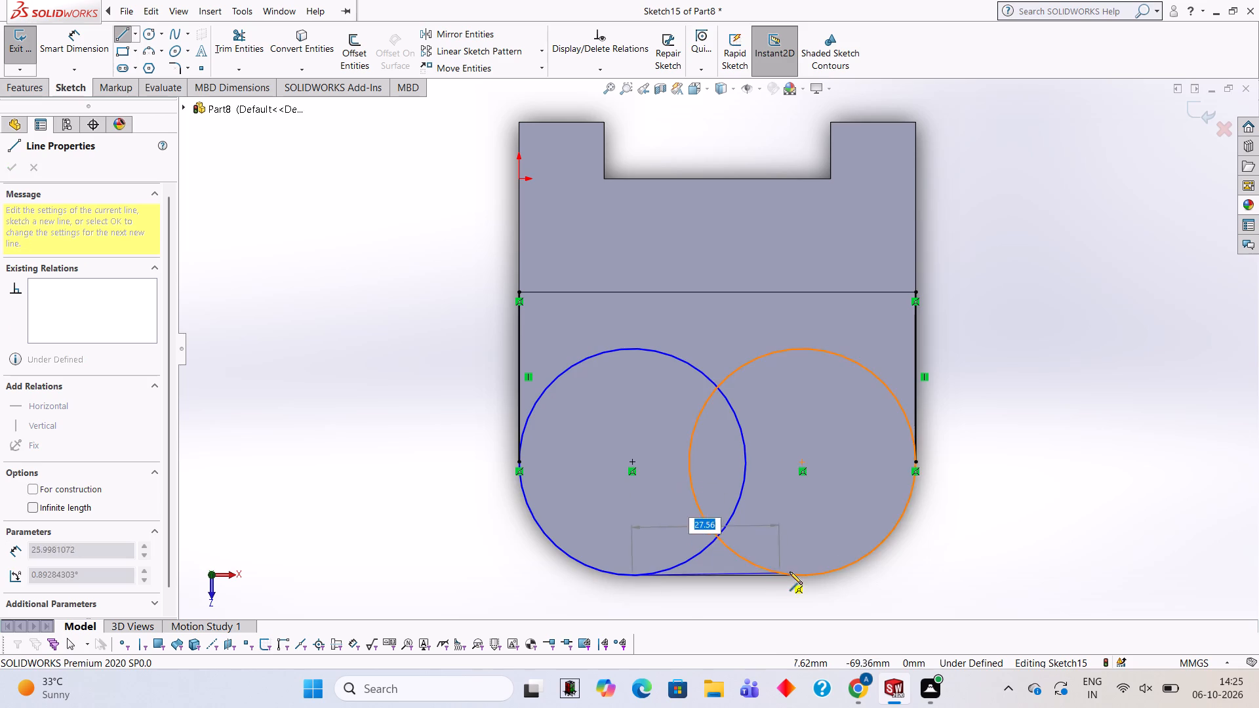
left_click(801, 575)
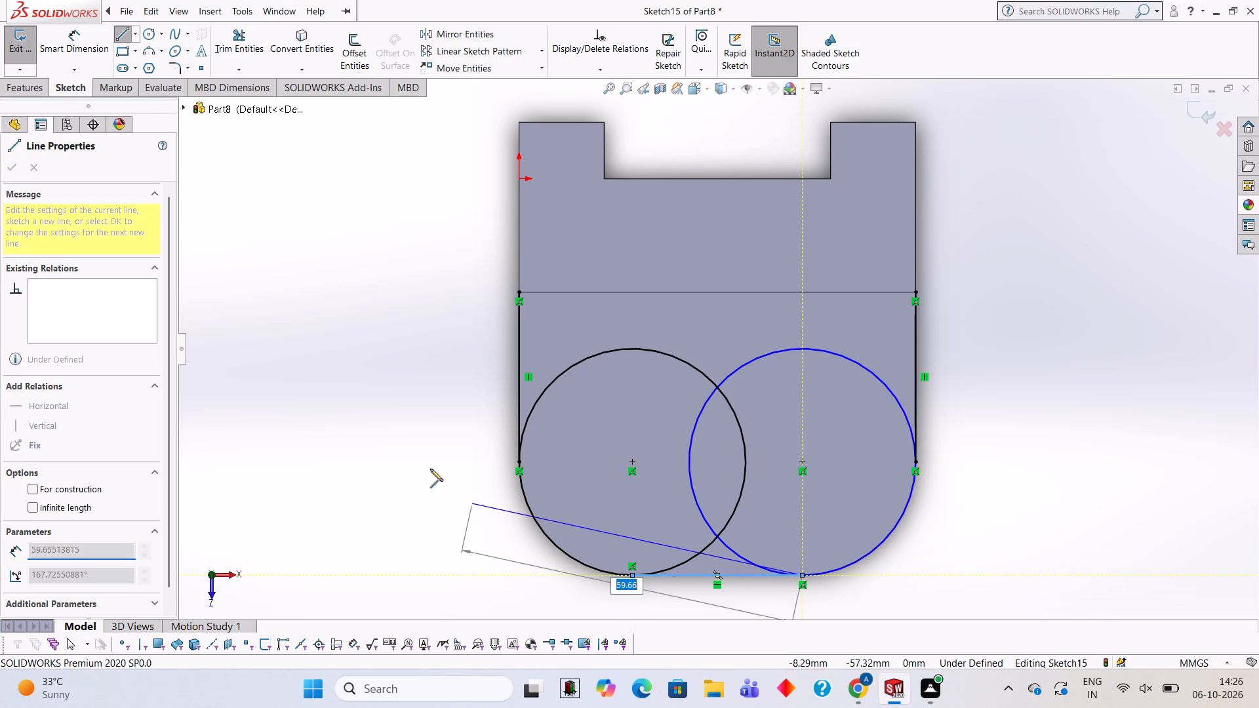
Trim away the inner arcs of both circles, keeping only the two rounded corner arcs of the profile.
left_click(256, 66)
left_click(256, 55)
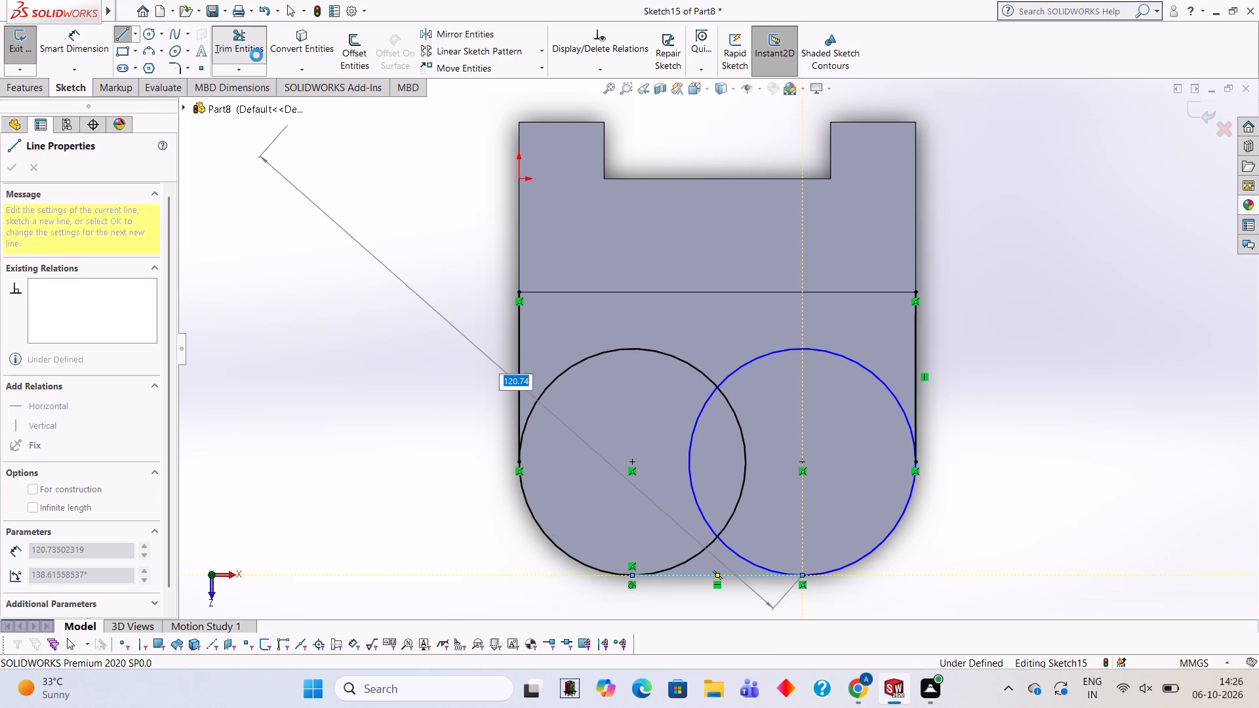
left_click(698, 416)
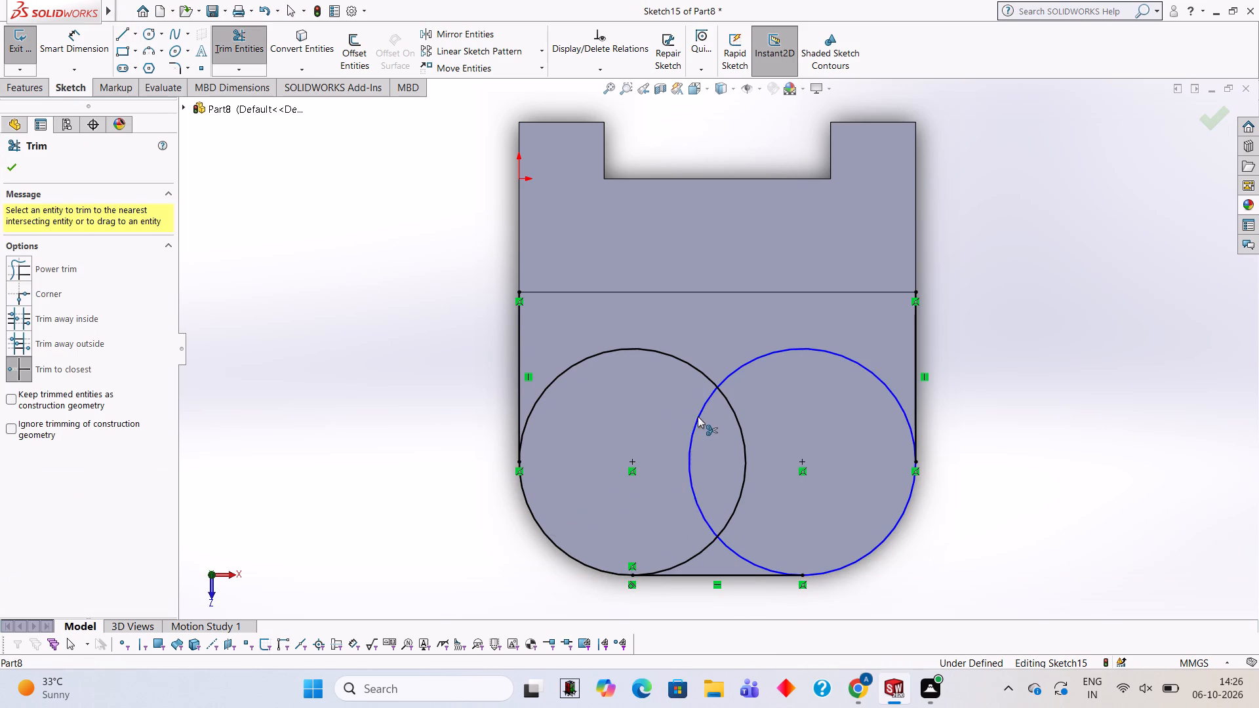
left_click(742, 435)
left_click(730, 373)
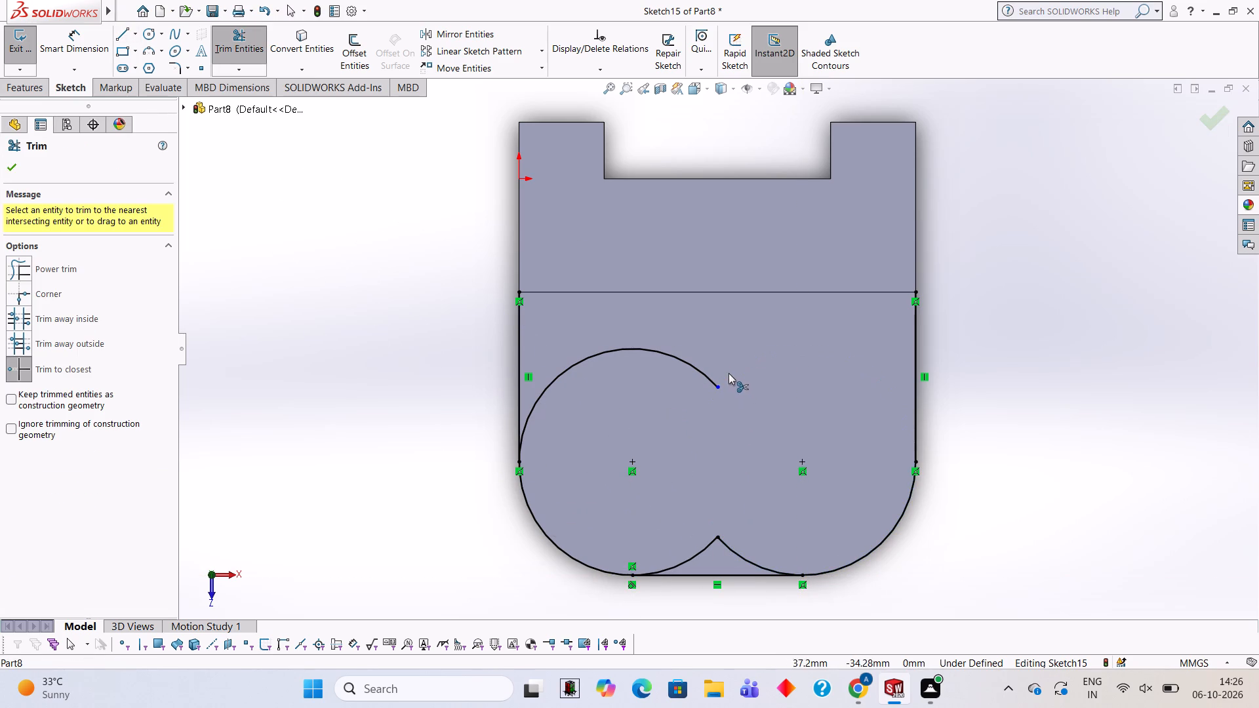
left_click(685, 366)
left_click(682, 359)
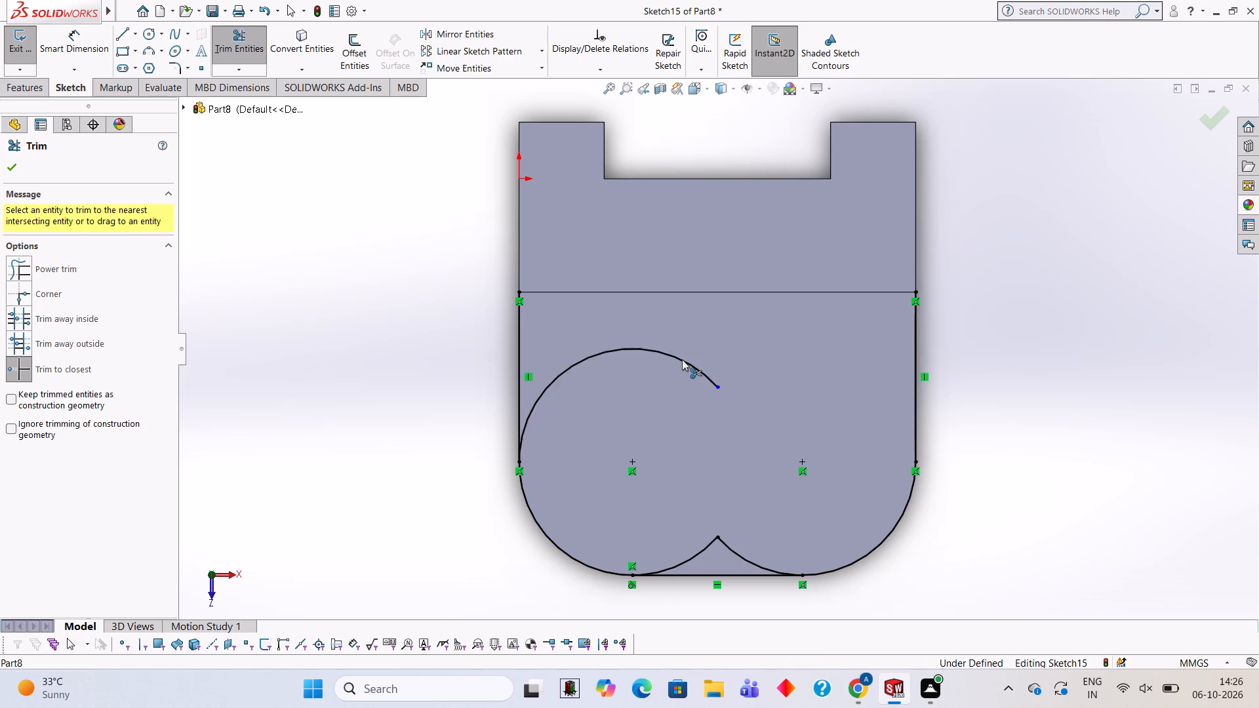
left_click(711, 543)
left_click(732, 545)
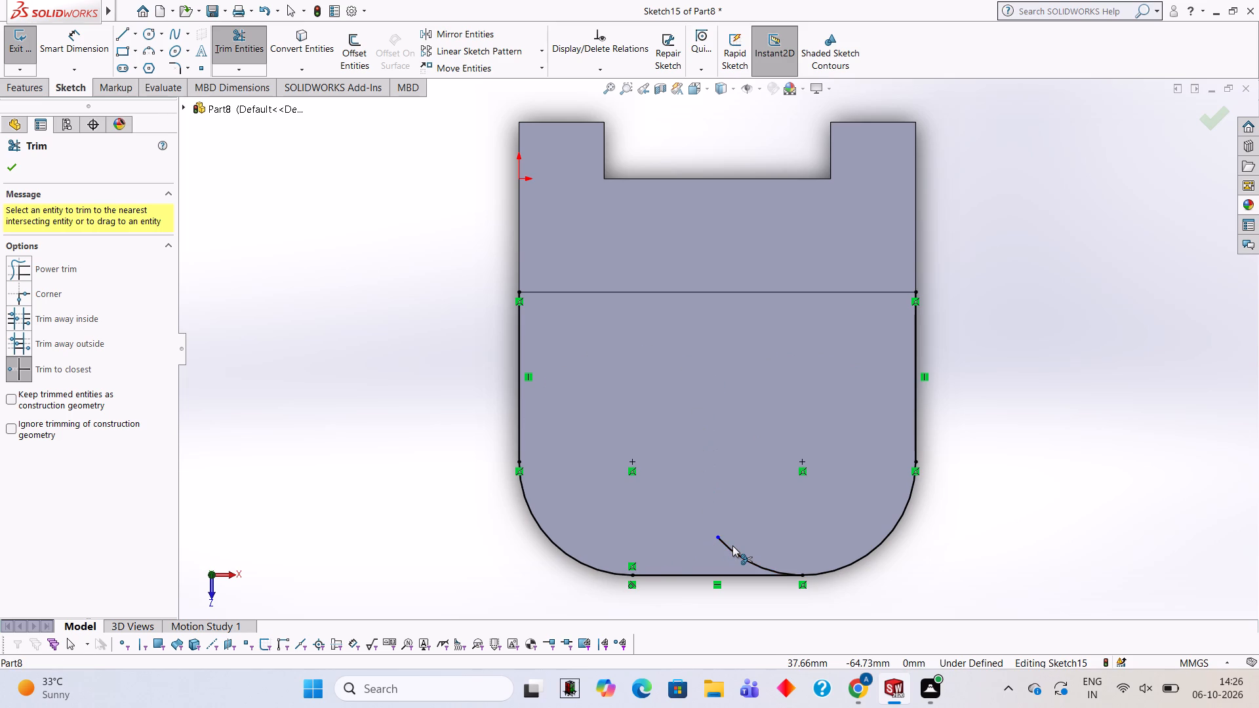
left_click(730, 545)
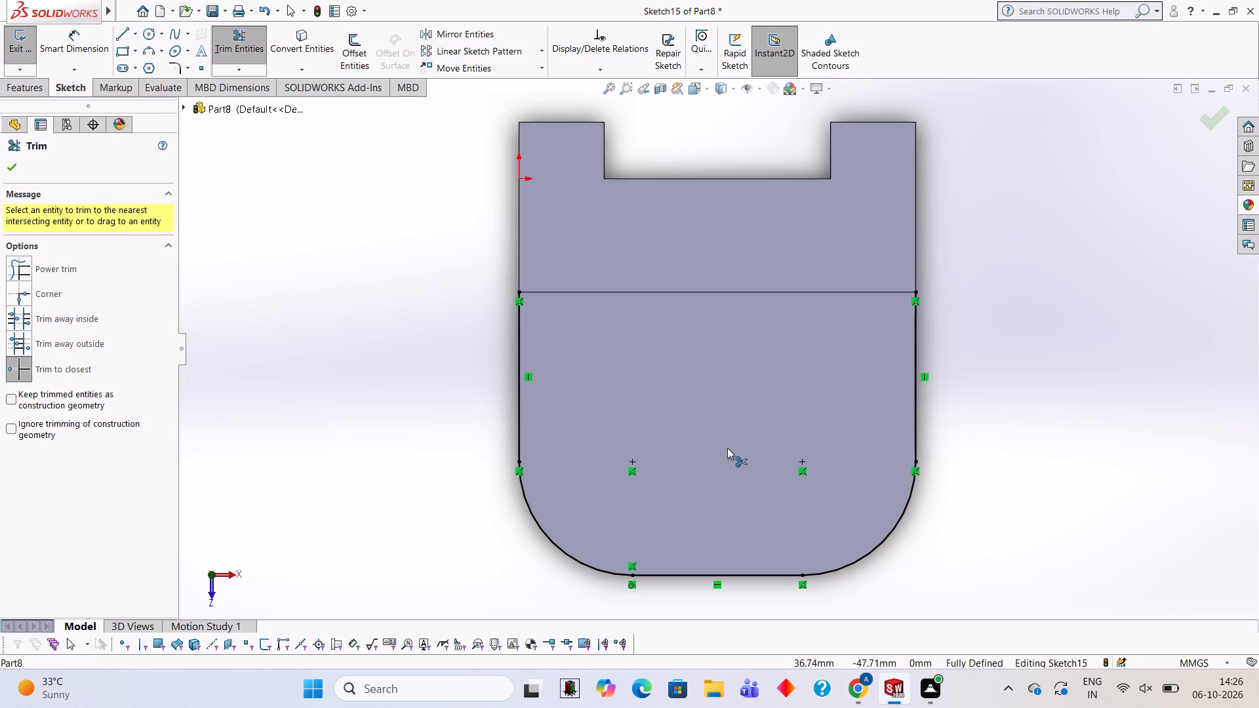
Close the profile with a 70 mm horizontal line between the free ends of its two straight sides.
left_click(130, 37)
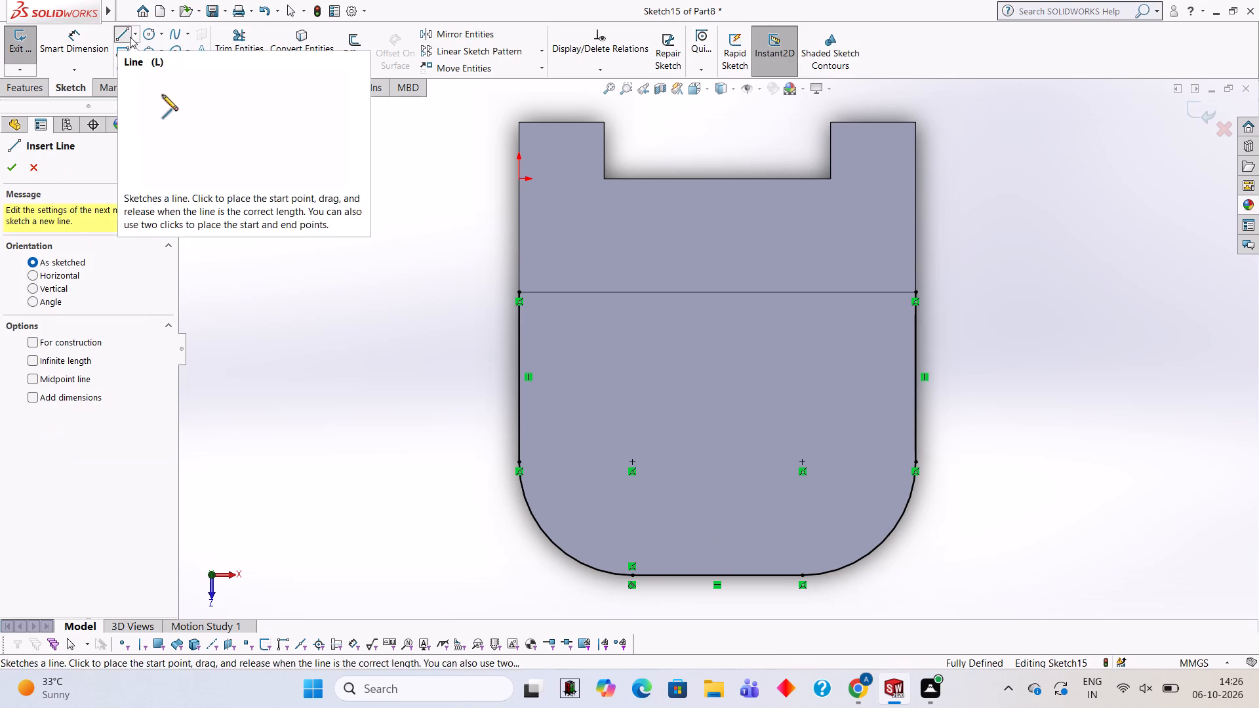
left_click(519, 292)
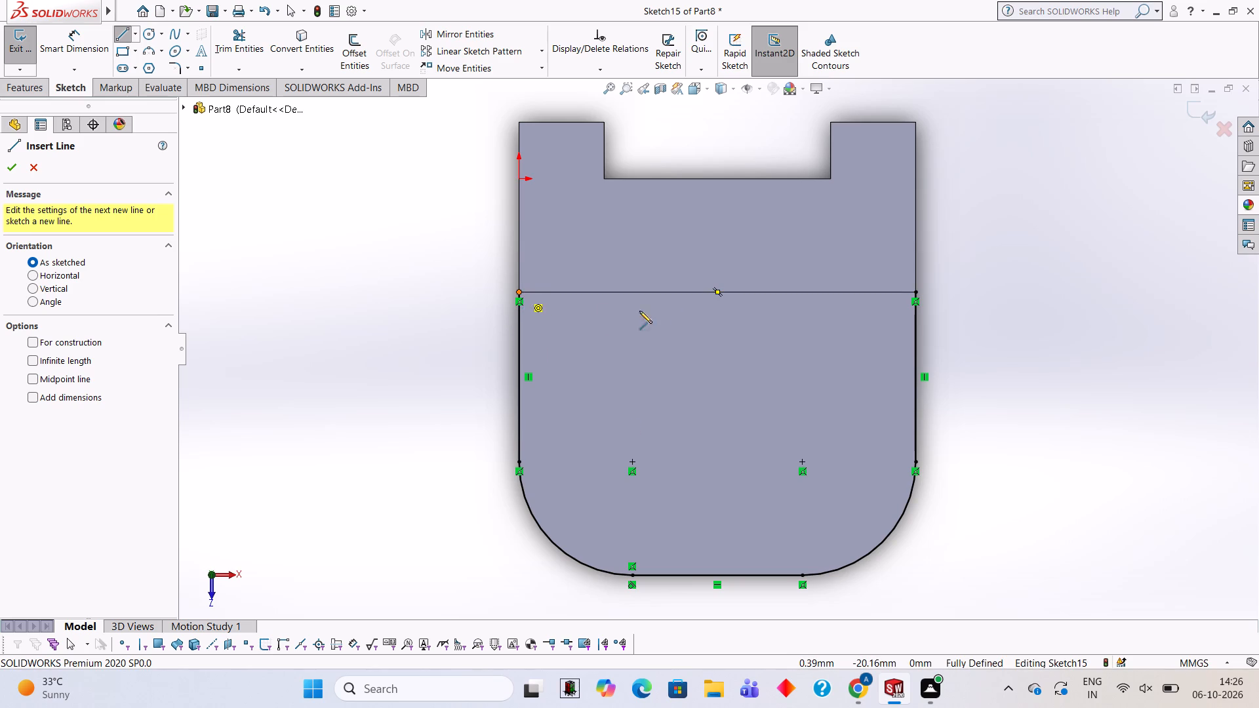
left_click(915, 290)
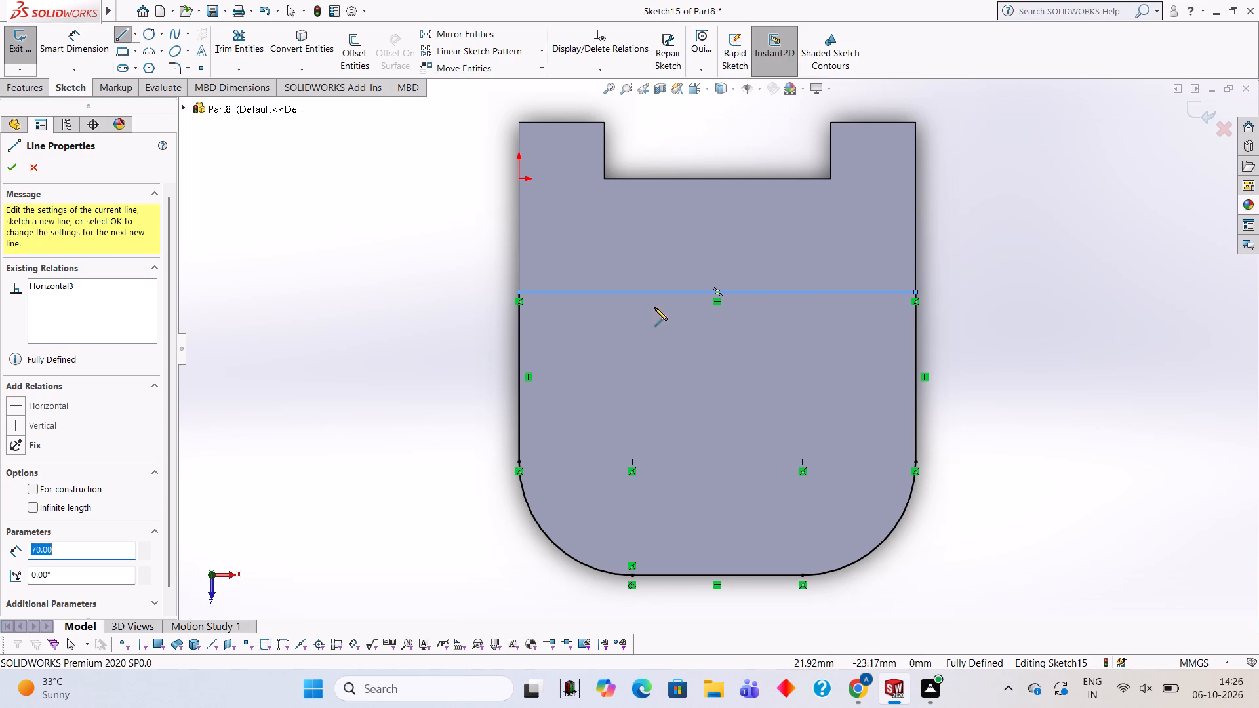
Extrude the closed profile 20 mm blind with the direction reversed towards the lower slab, merging it with the body.
middle_click_drag(766, 480, 732, 255)
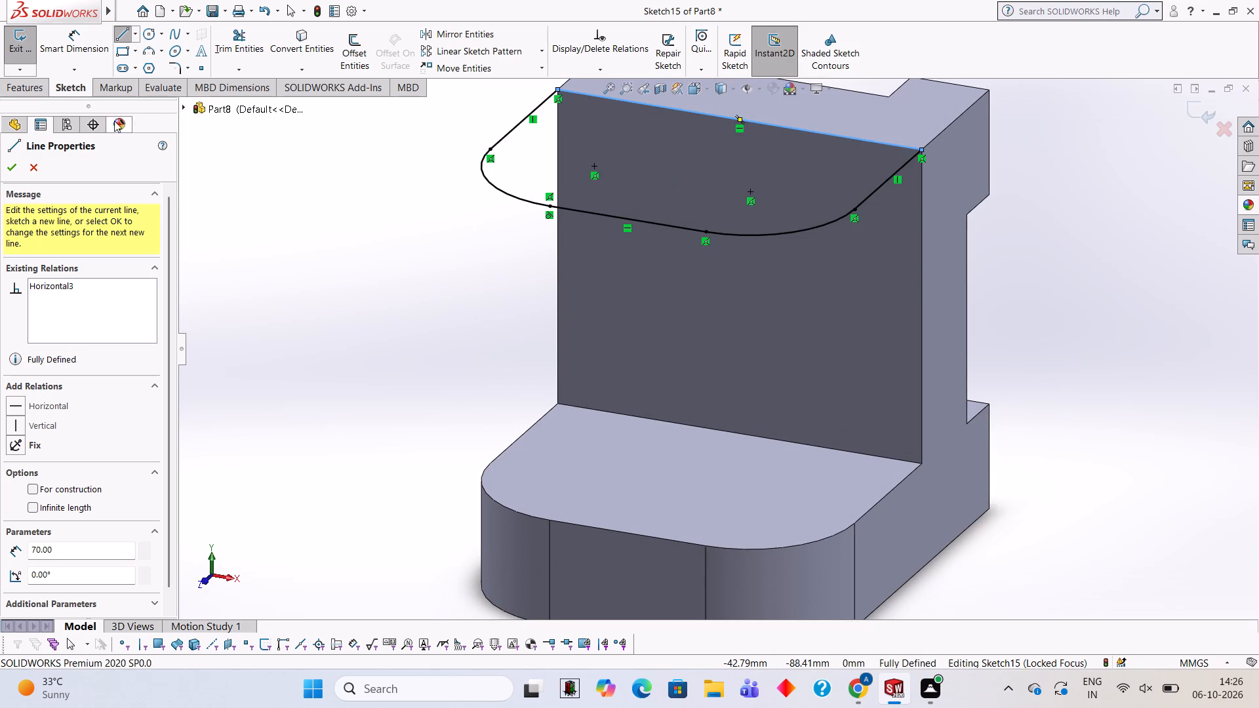
left_click(39, 91)
left_click(37, 52)
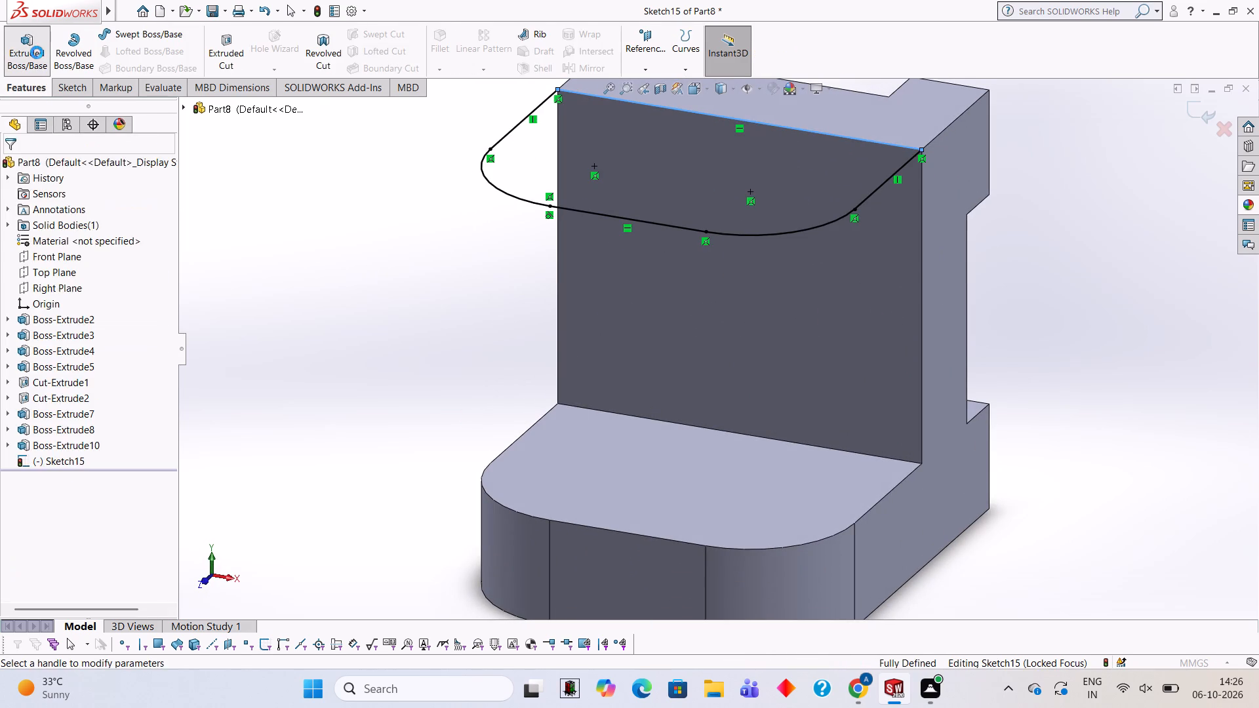
left_click(14, 249)
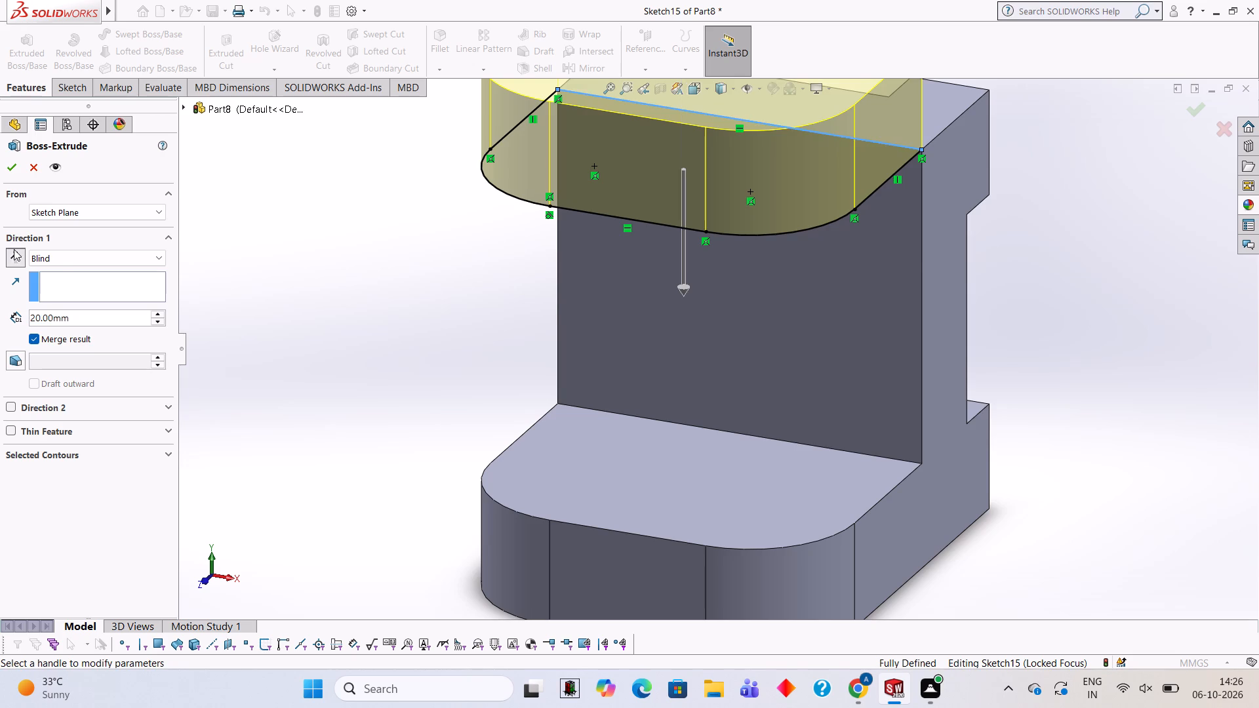
left_click(9, 172)
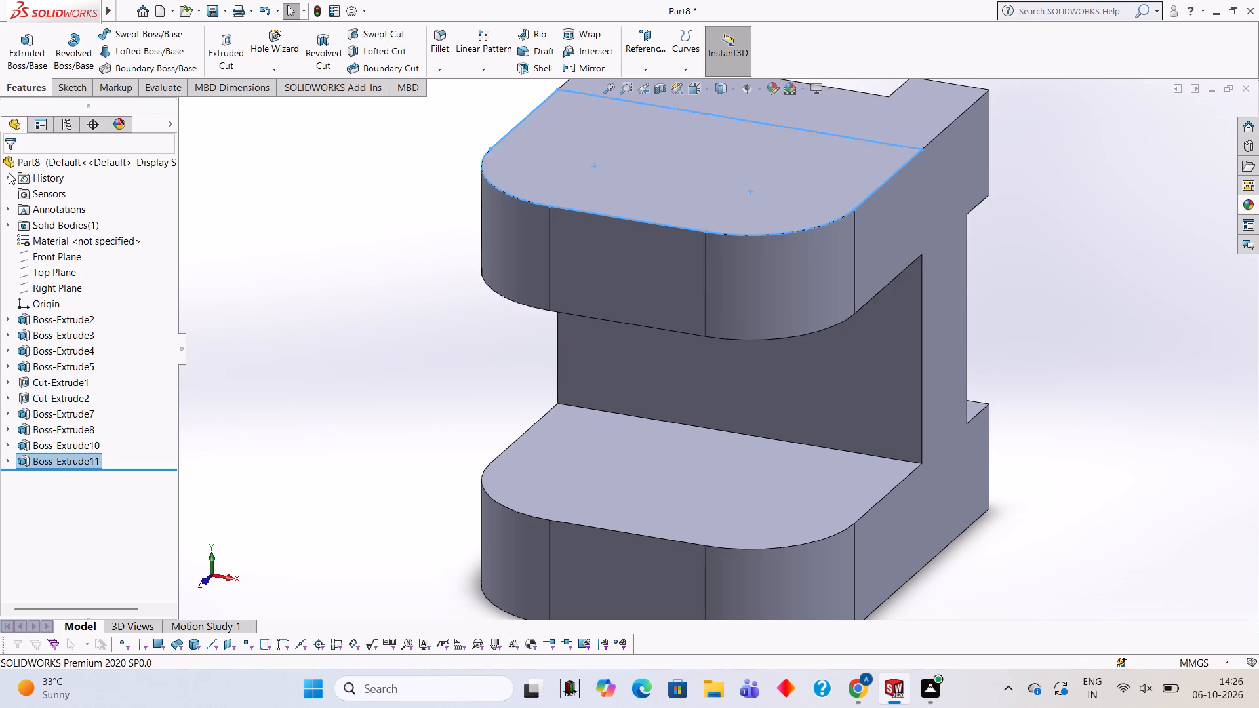
left_click(287, 249)
Start a sketch on the underside face of the lower slab and view it straight on.
middle_click_drag(510, 356, 498, 264)
scroll(504, 272, "up", 4)
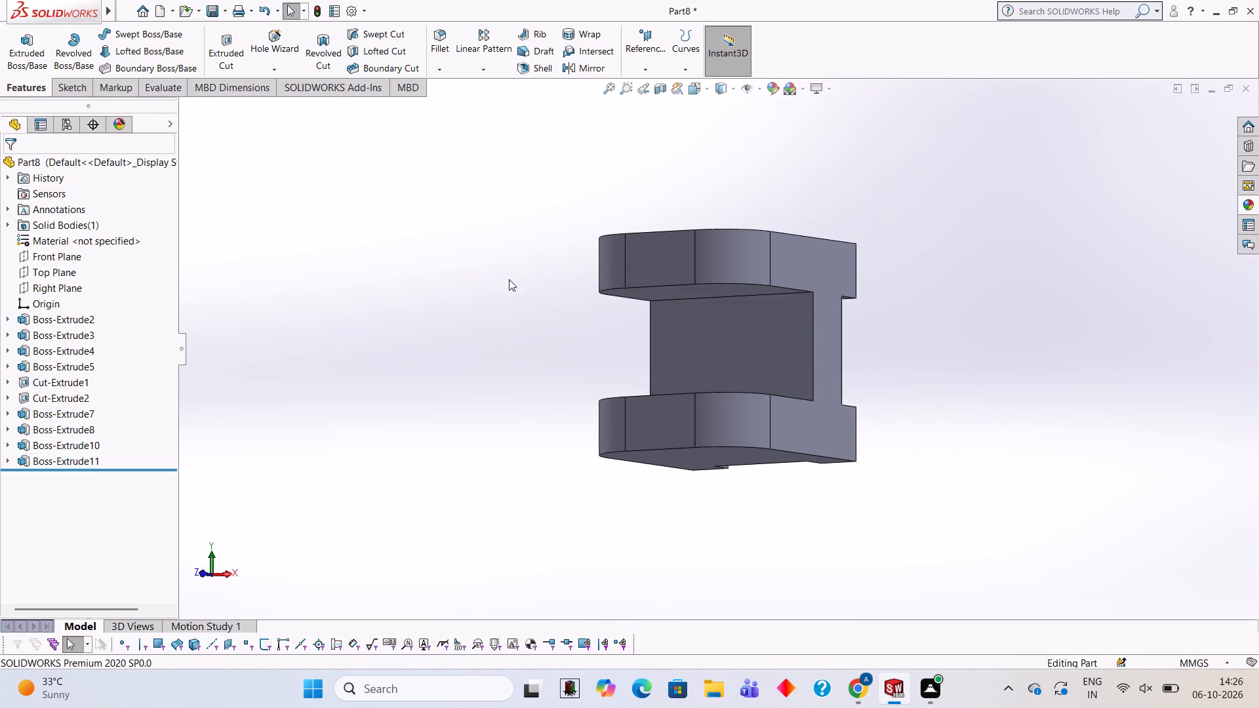
middle_click_drag(702, 406, 745, 275)
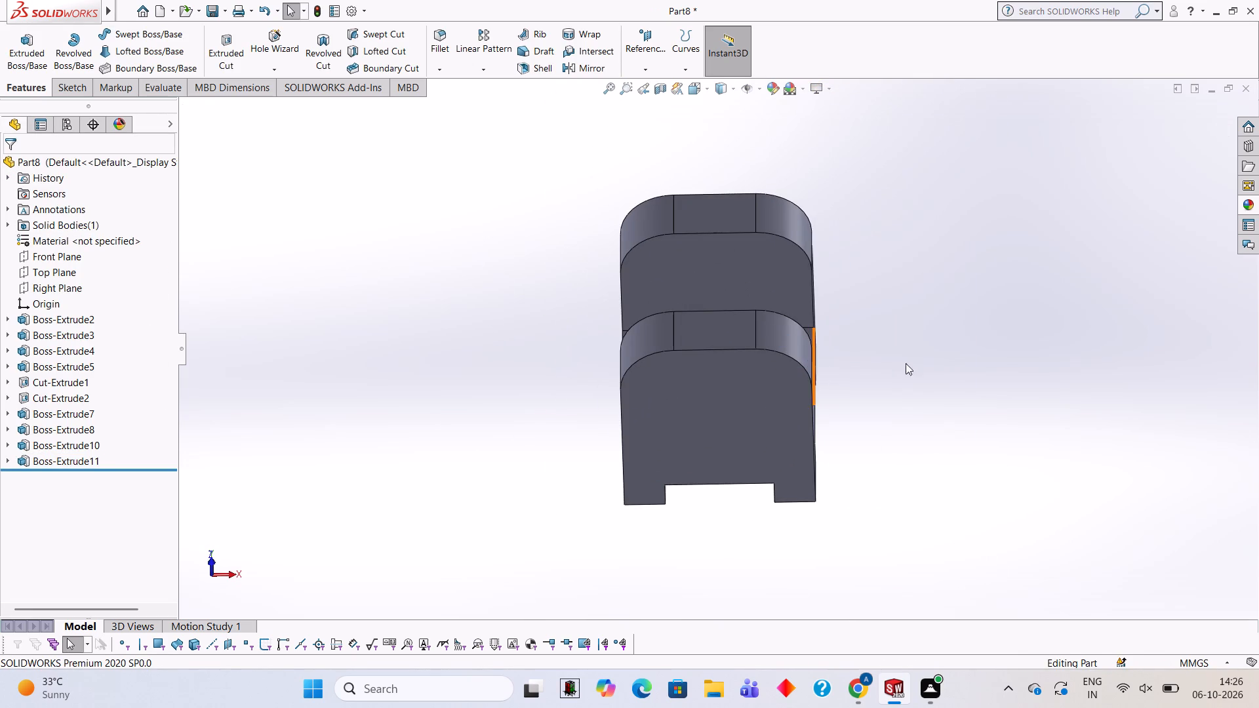
middle_click_drag(917, 358, 907, 273)
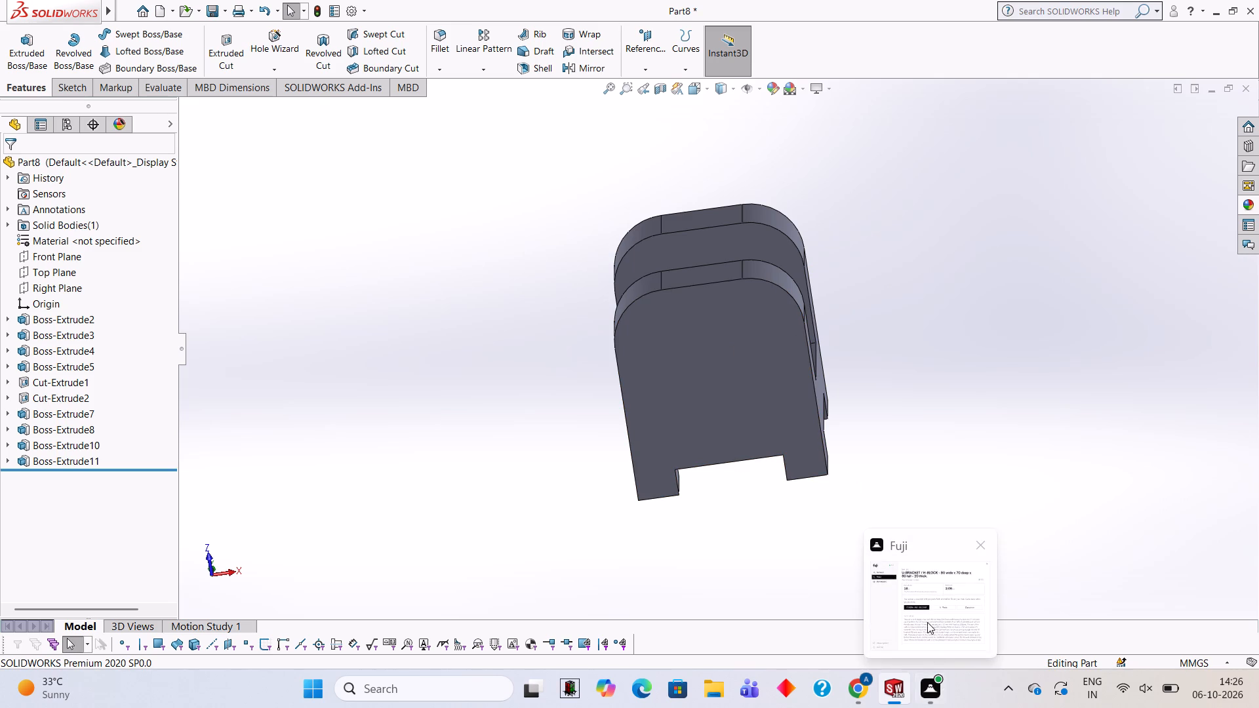
left_click(706, 350)
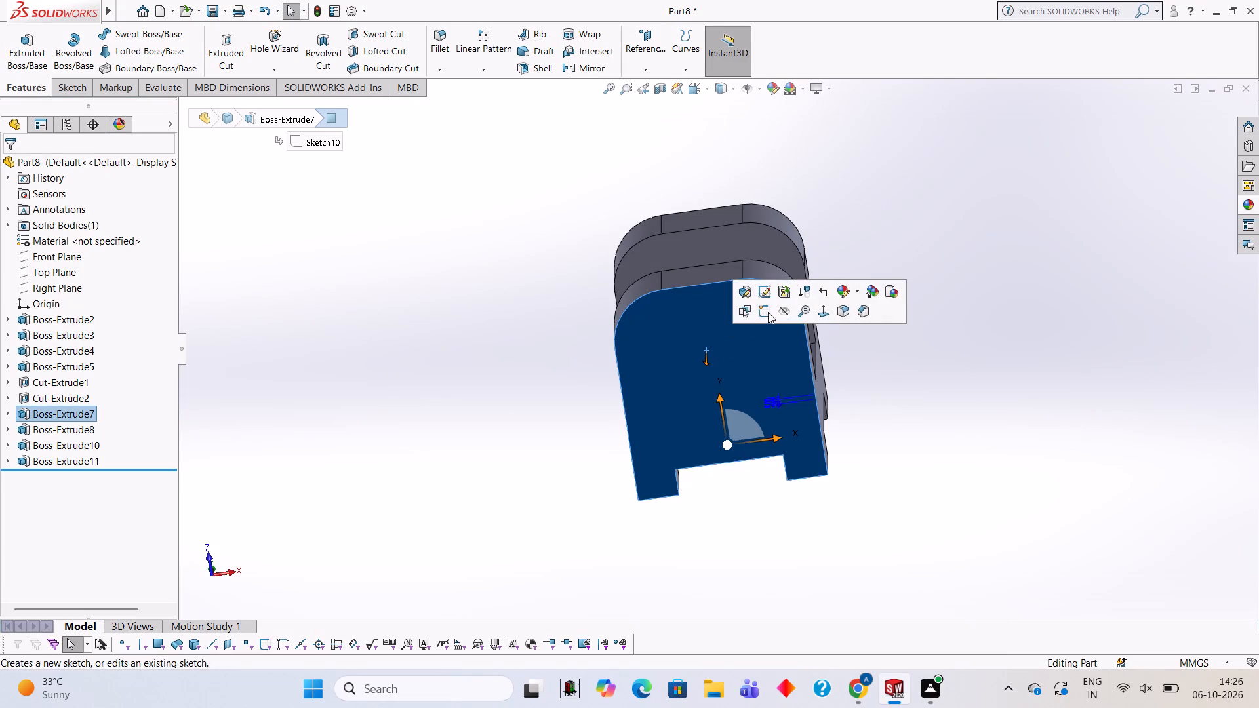
left_click(767, 306)
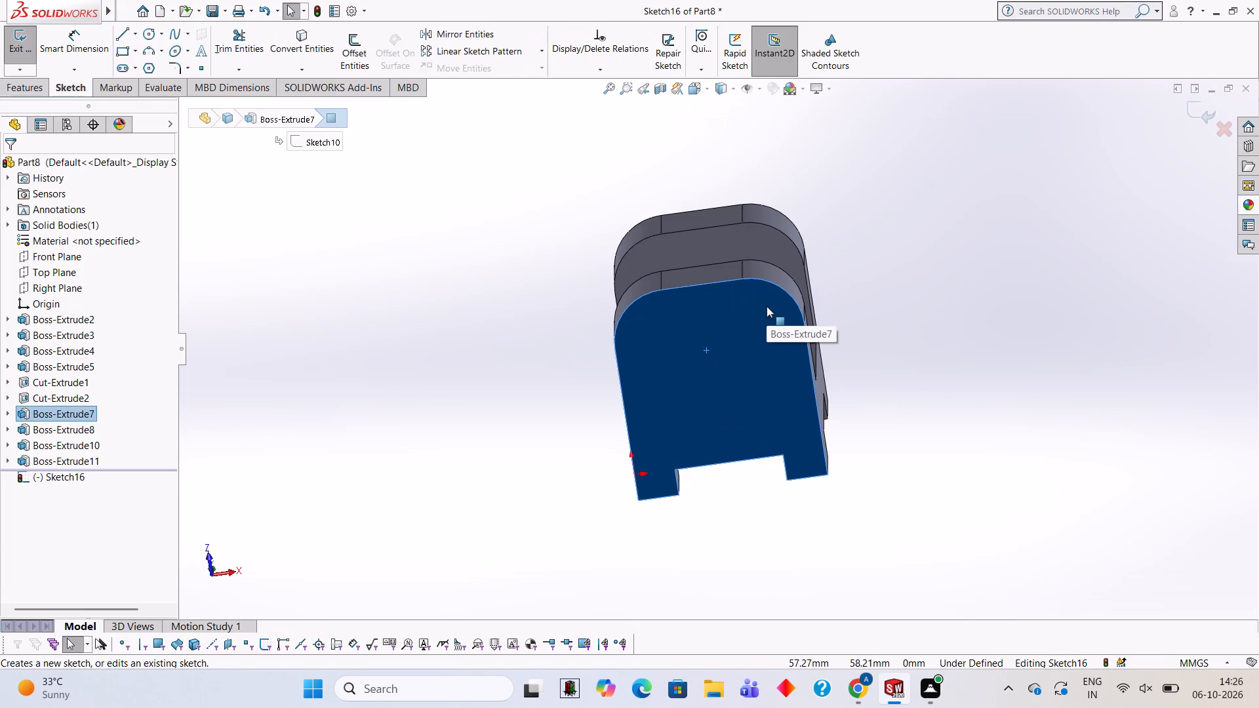
key("ctrl+8")
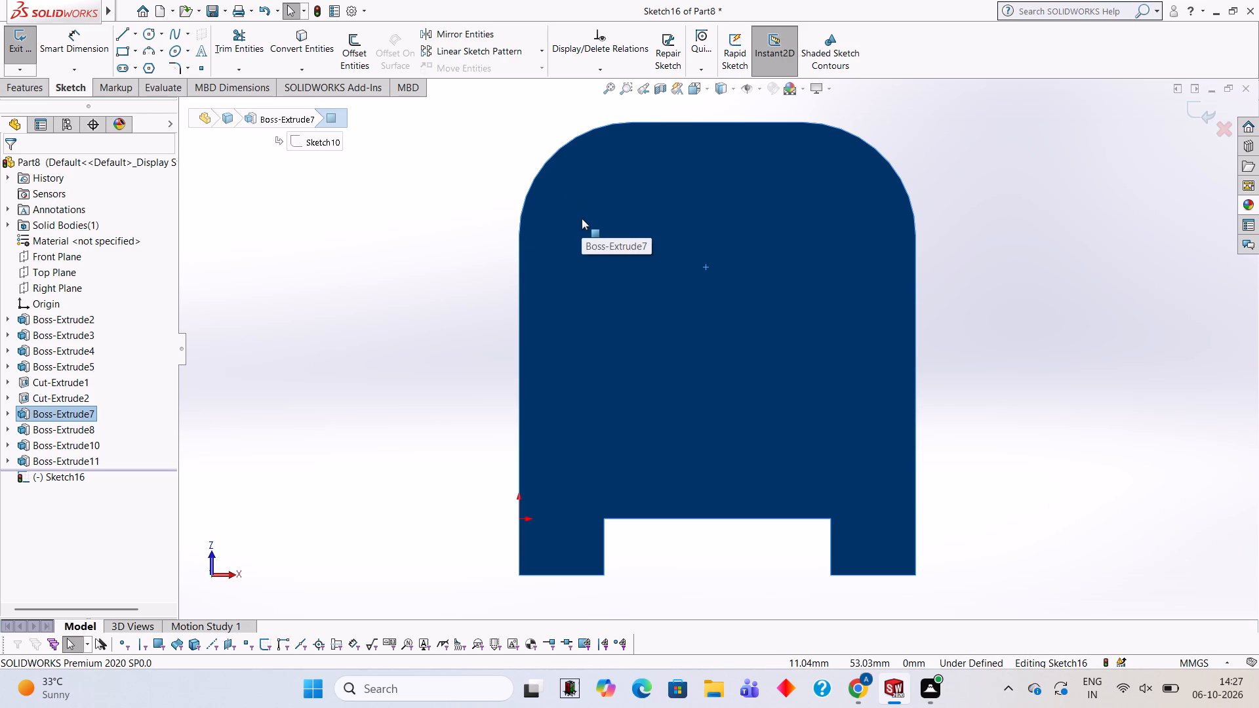
Draw a 20 mm line inward from the midpoint of the rounded end's straight edge, then 15 mm sideways and 30 mm back across.
left_click(121, 32)
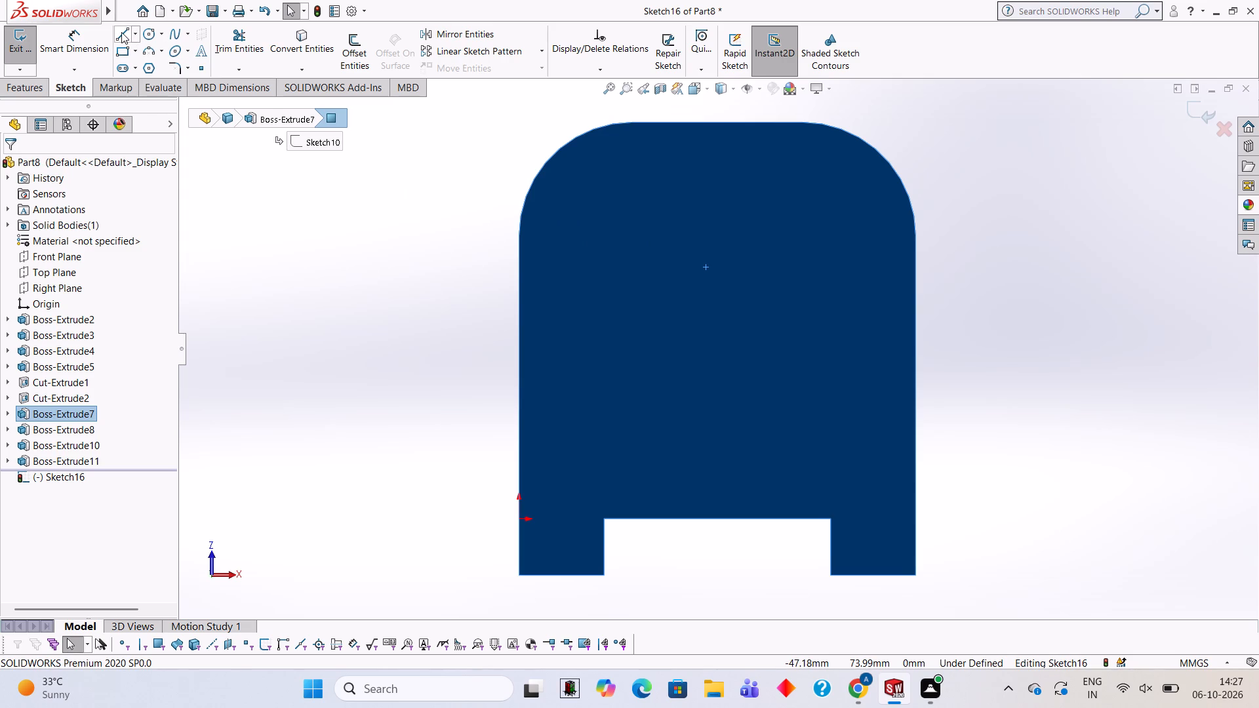
left_click(716, 121)
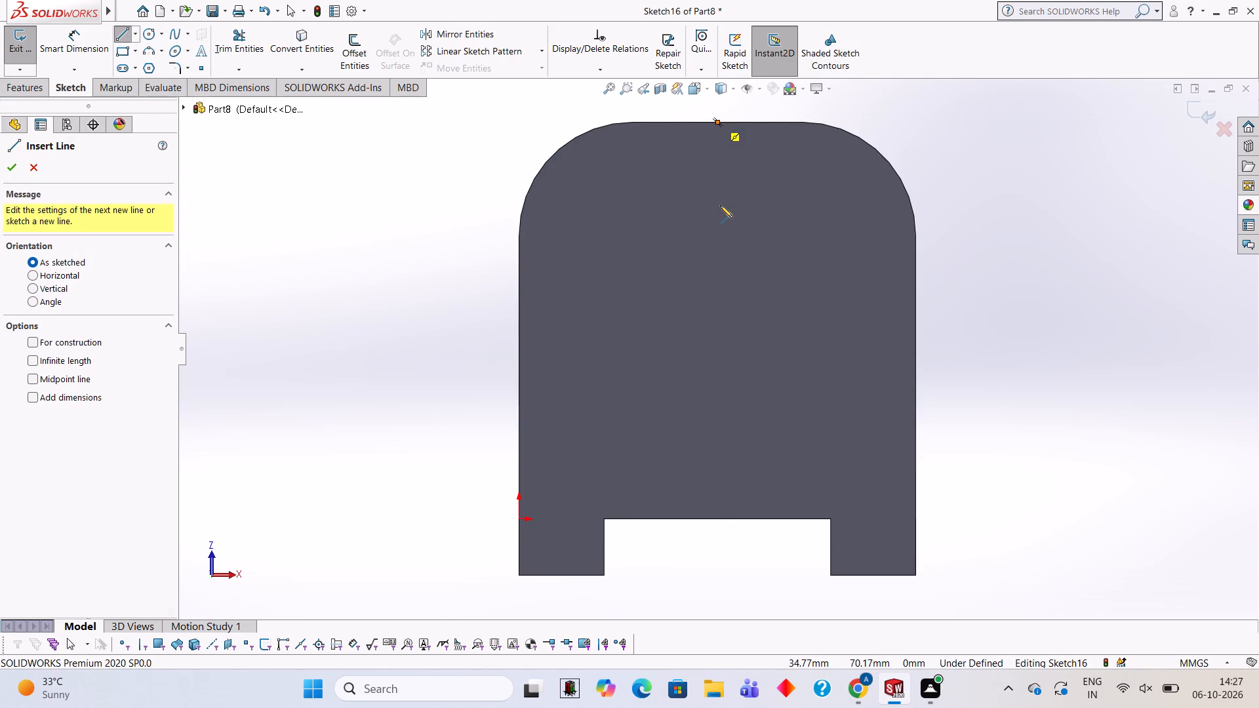
type("20")
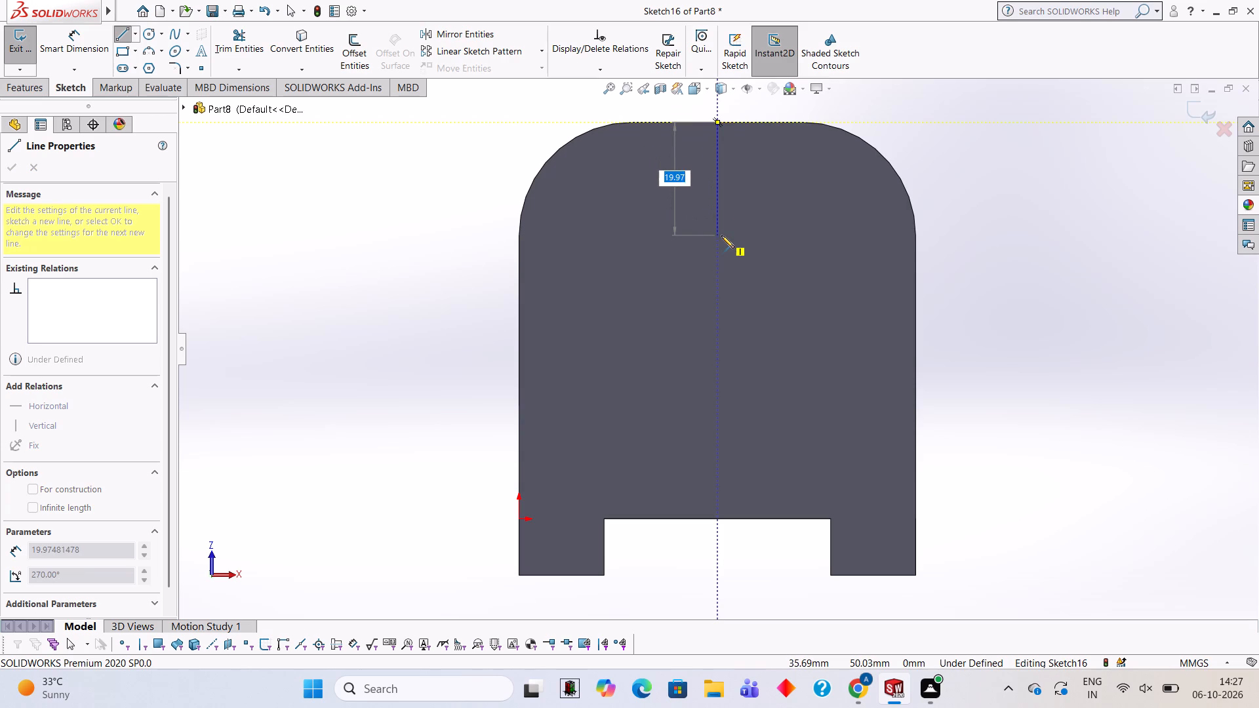
type("20")
key("Return")
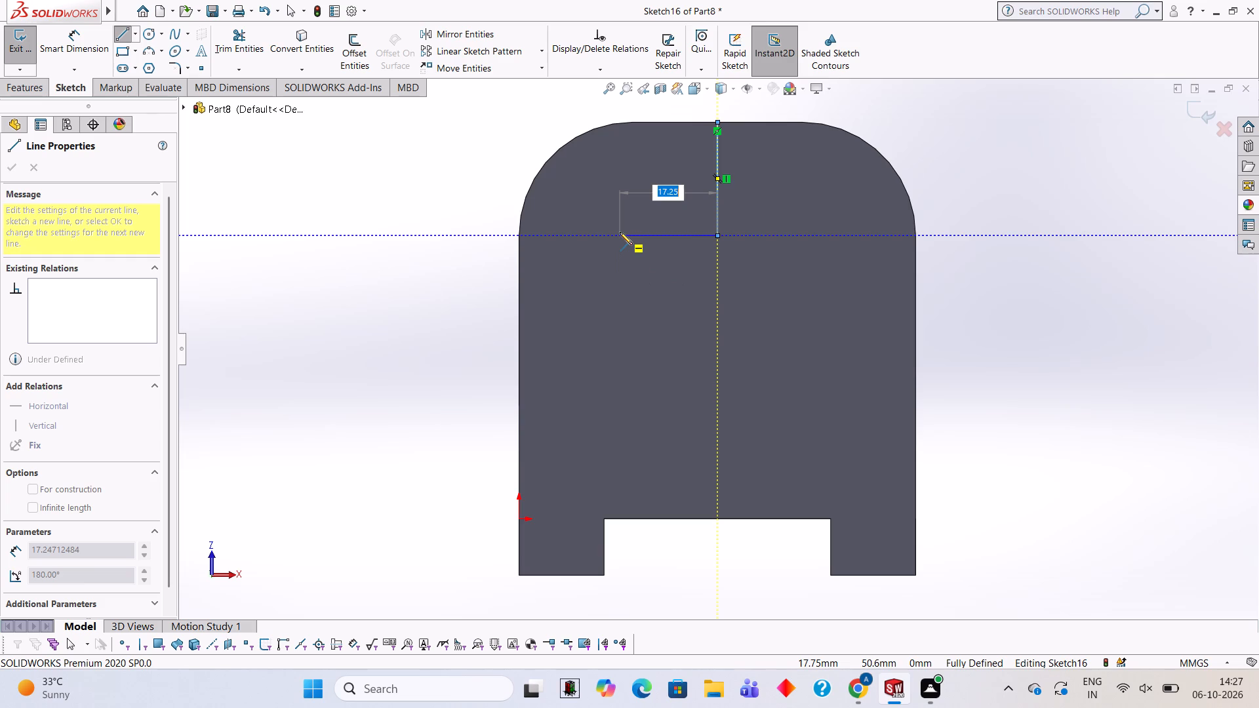
type("15")
key("Return")
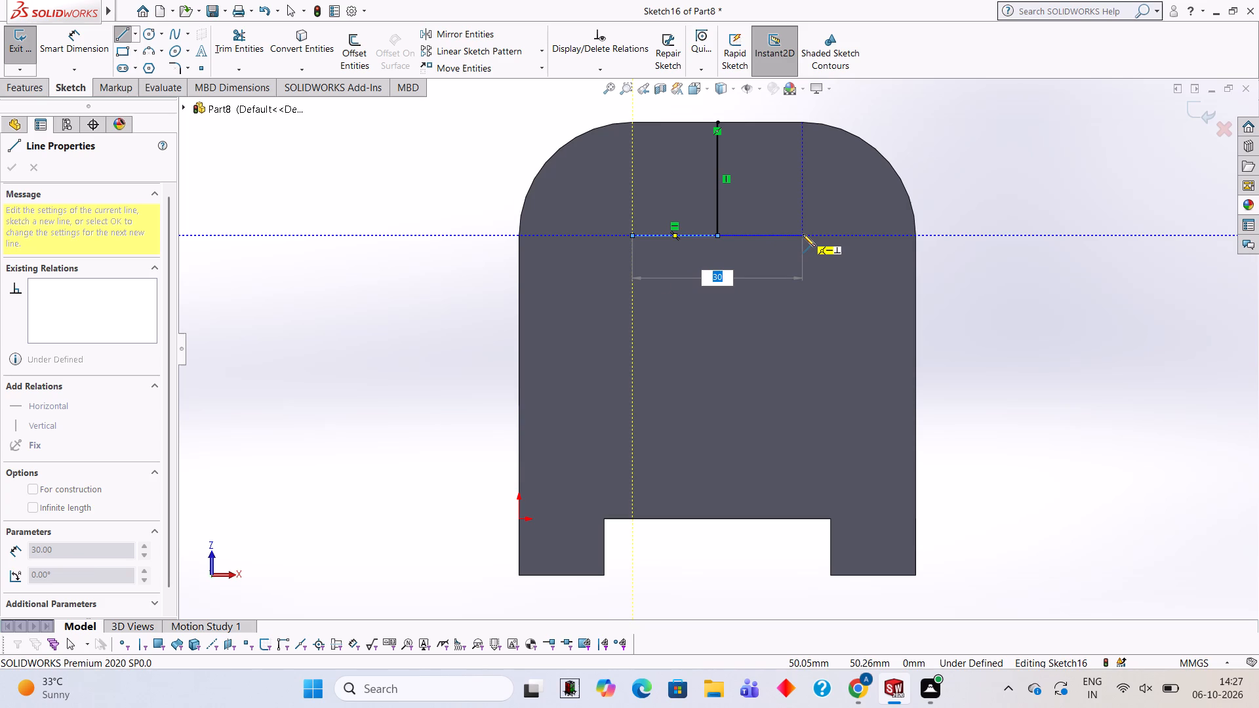
type("30")
key("Return")
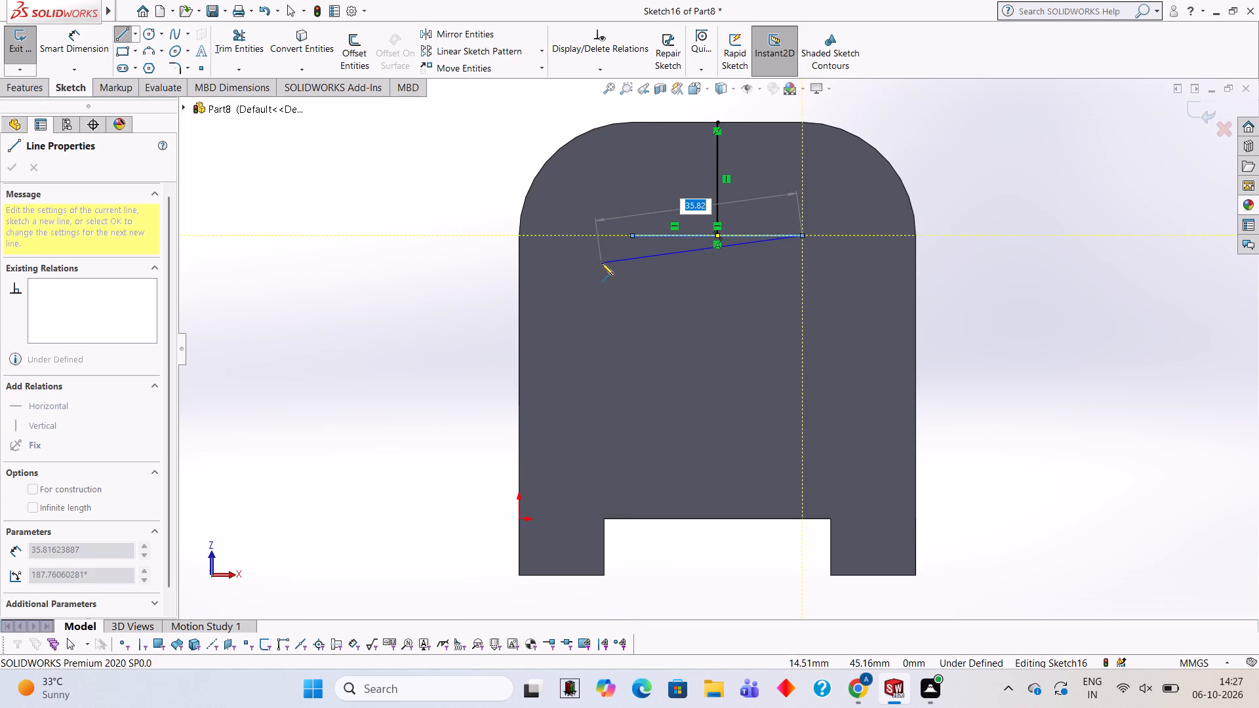
key("Escape")
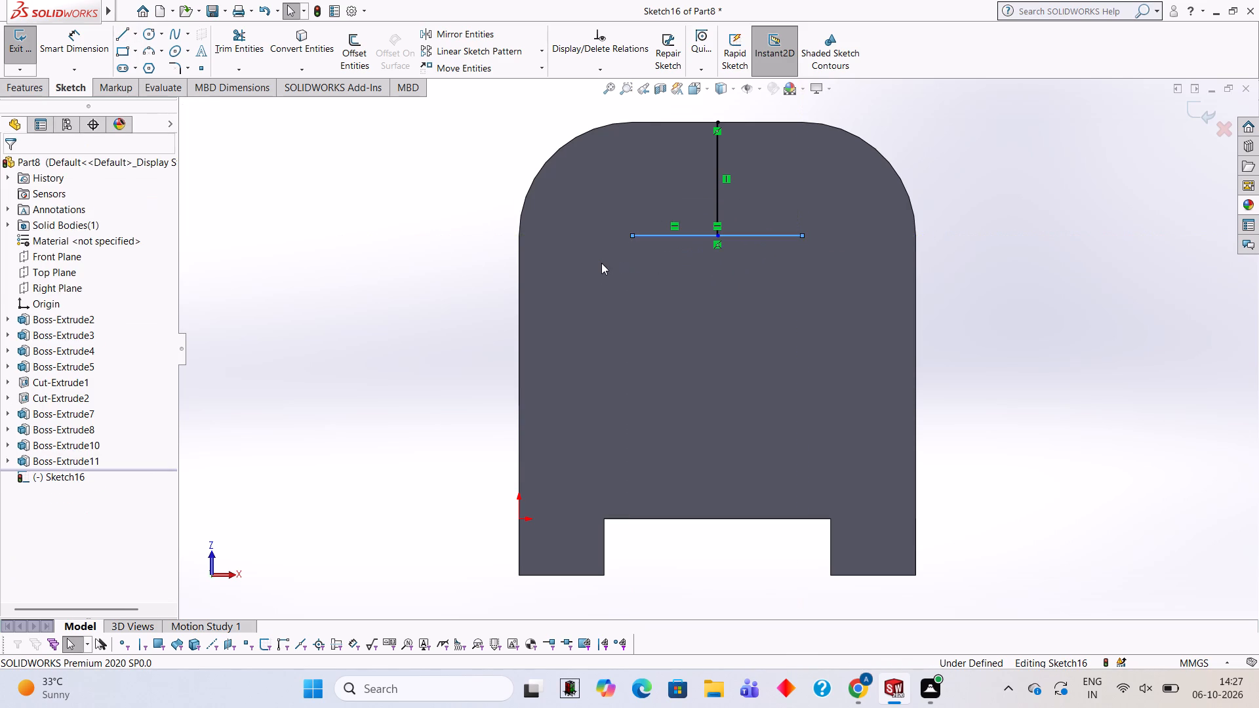
Draw two circles of 8 mm radius centred on the ends of the 30 mm line.
left_click(146, 34)
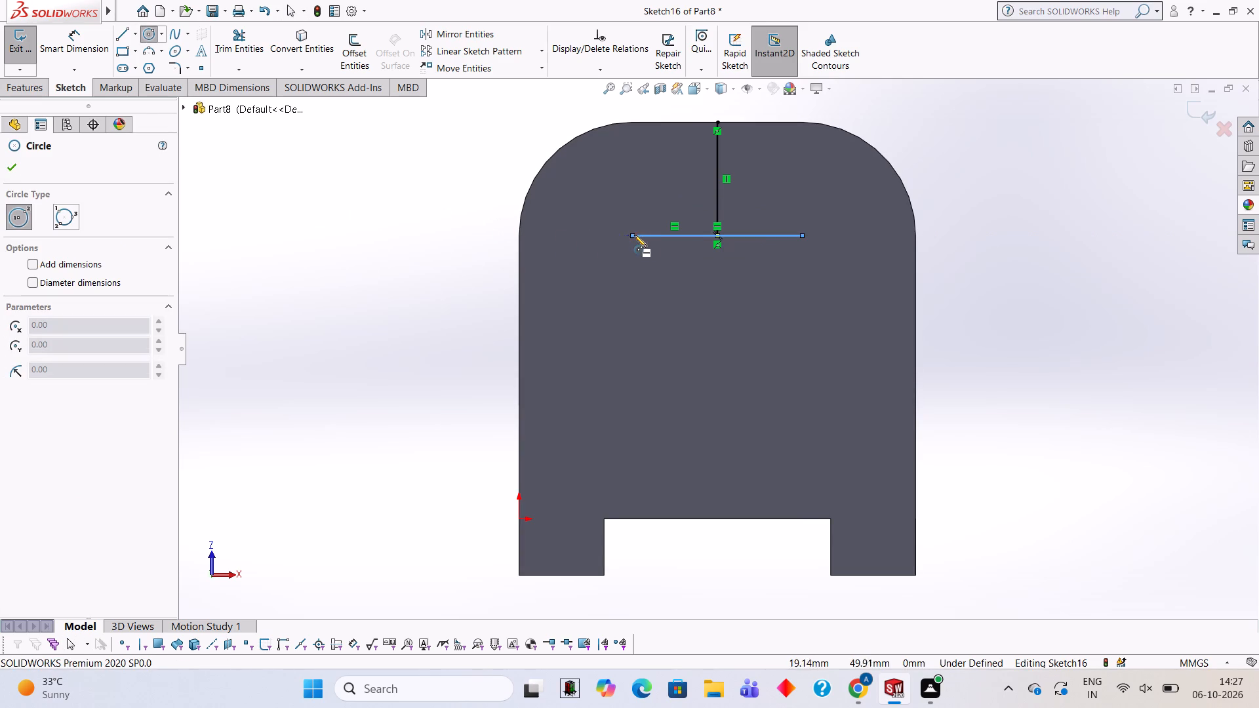
left_click(630, 234)
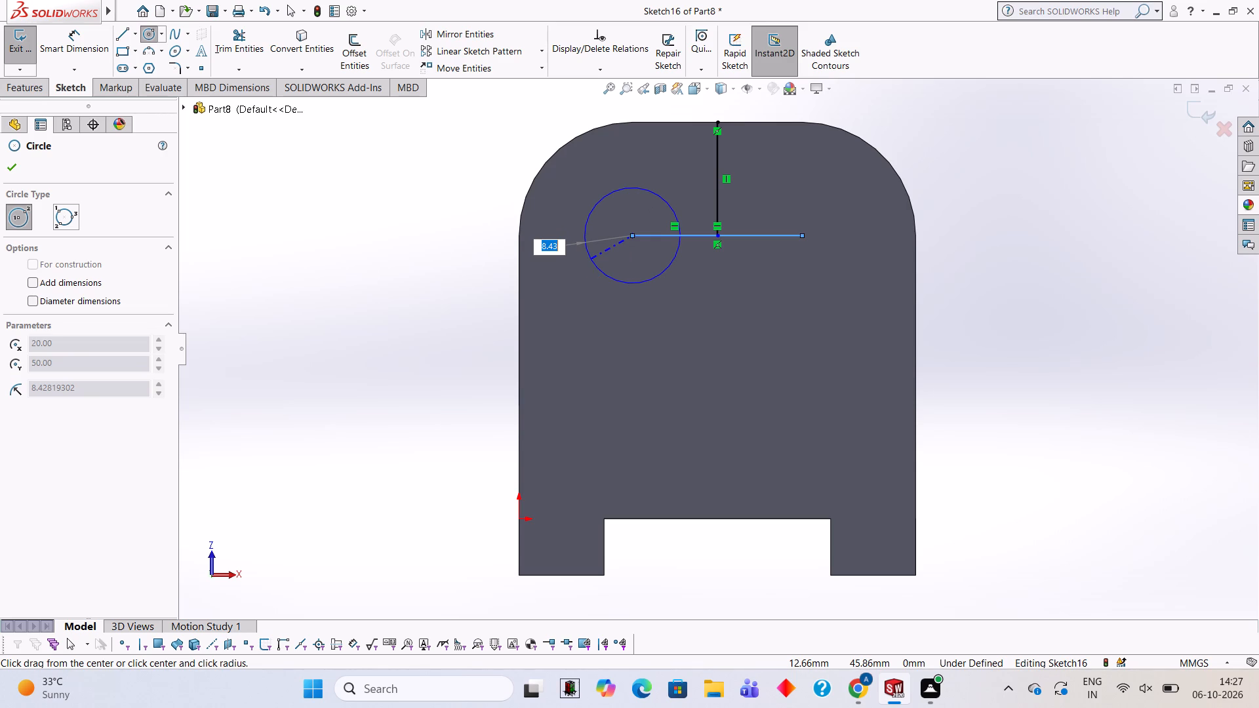
key("8")
key("Return")
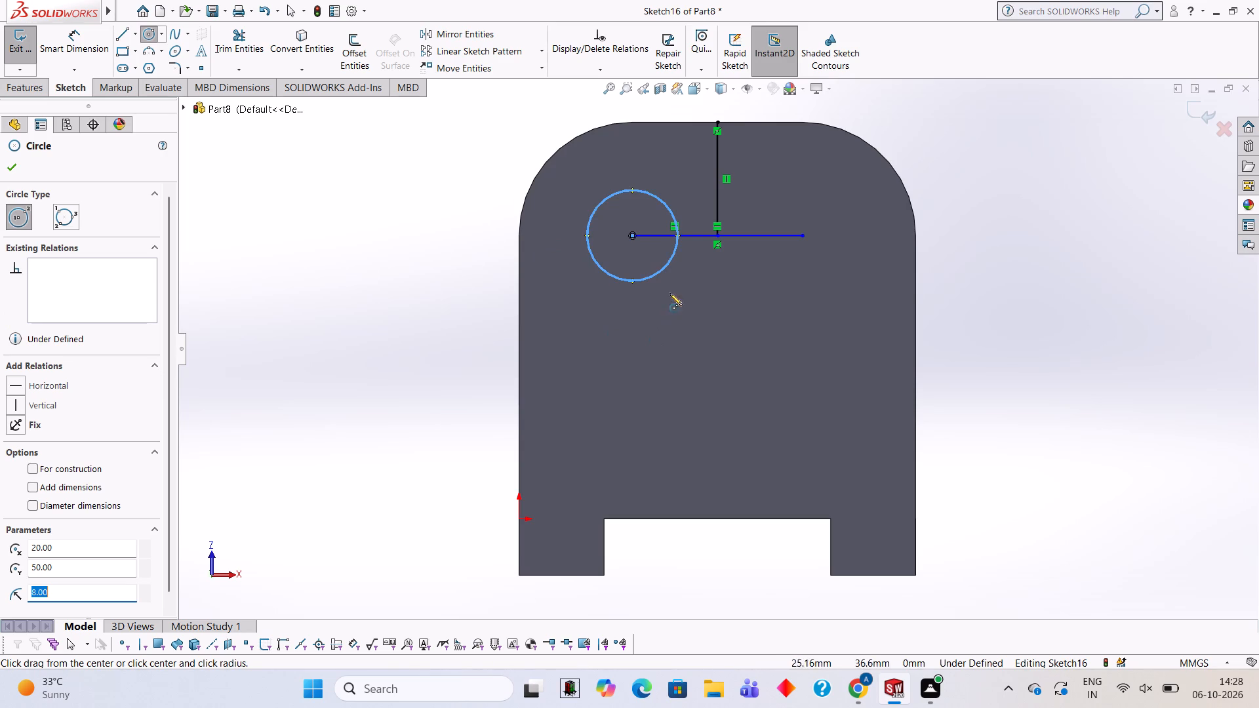
left_click(803, 235)
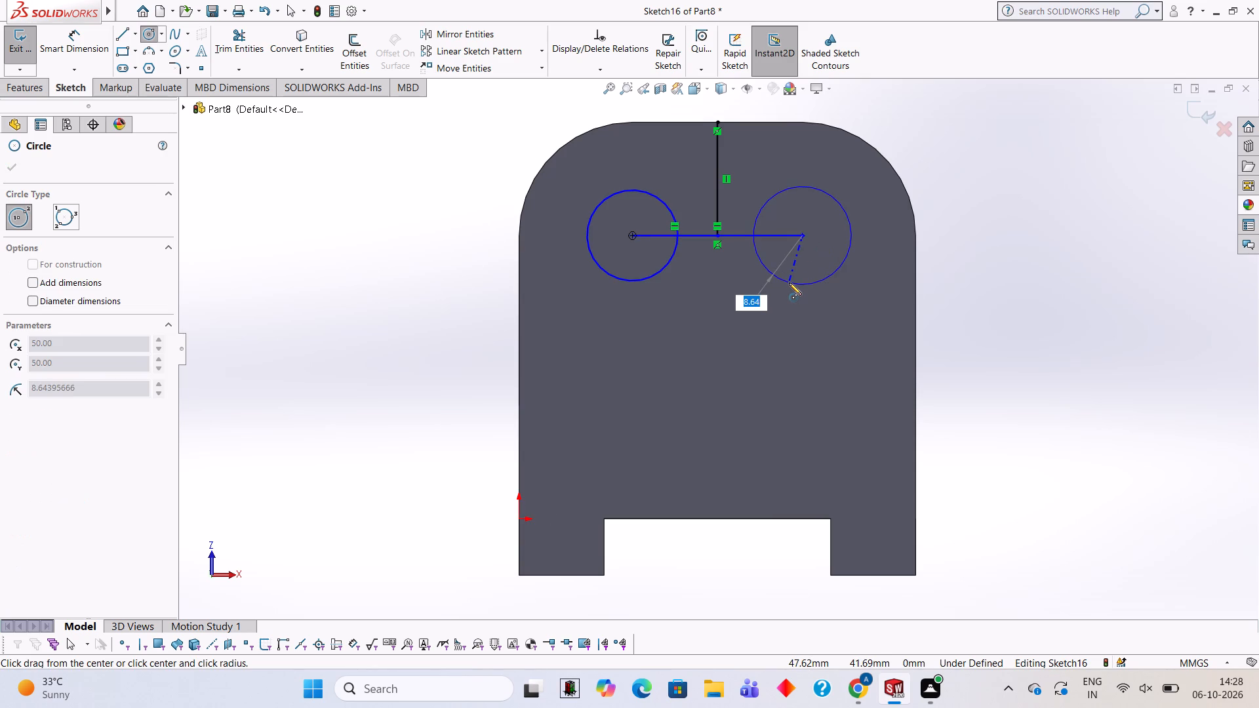
key("8")
key("Return")
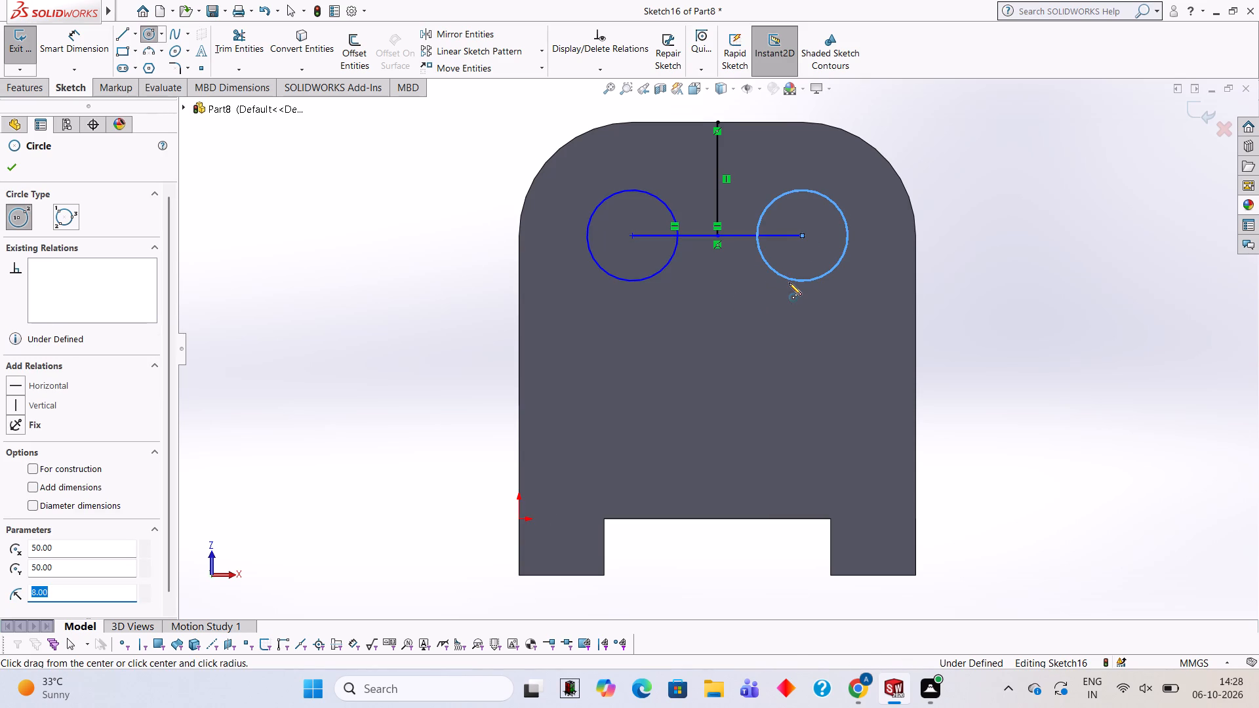
Draw two 30 mm horizontal lines joining the two circles, one between their uppermost points and one between their lowermost points.
left_click(127, 35)
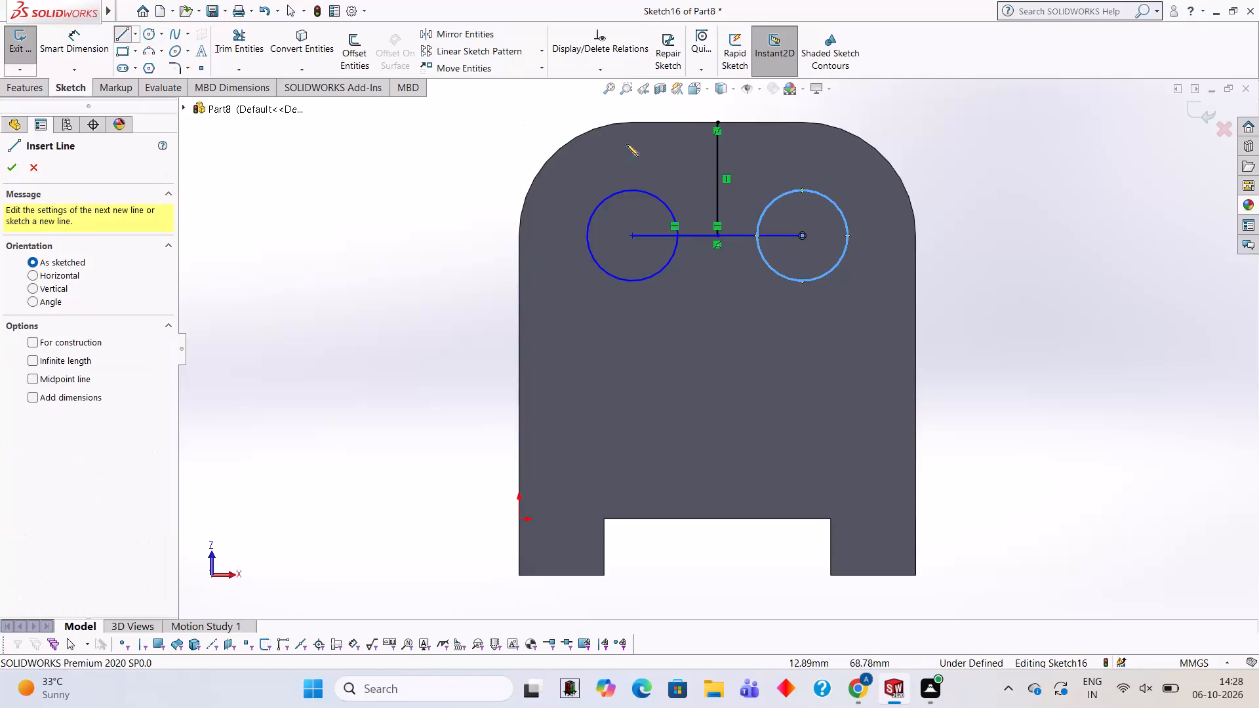
left_click(631, 189)
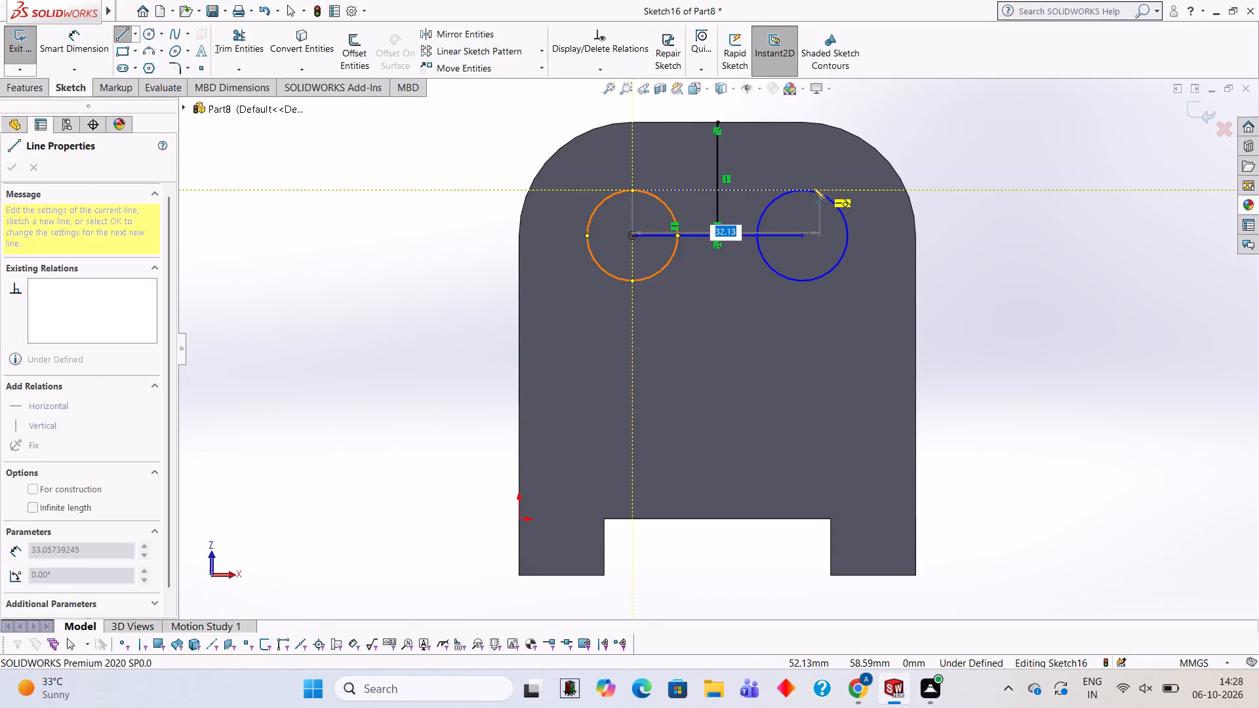
left_click(801, 189)
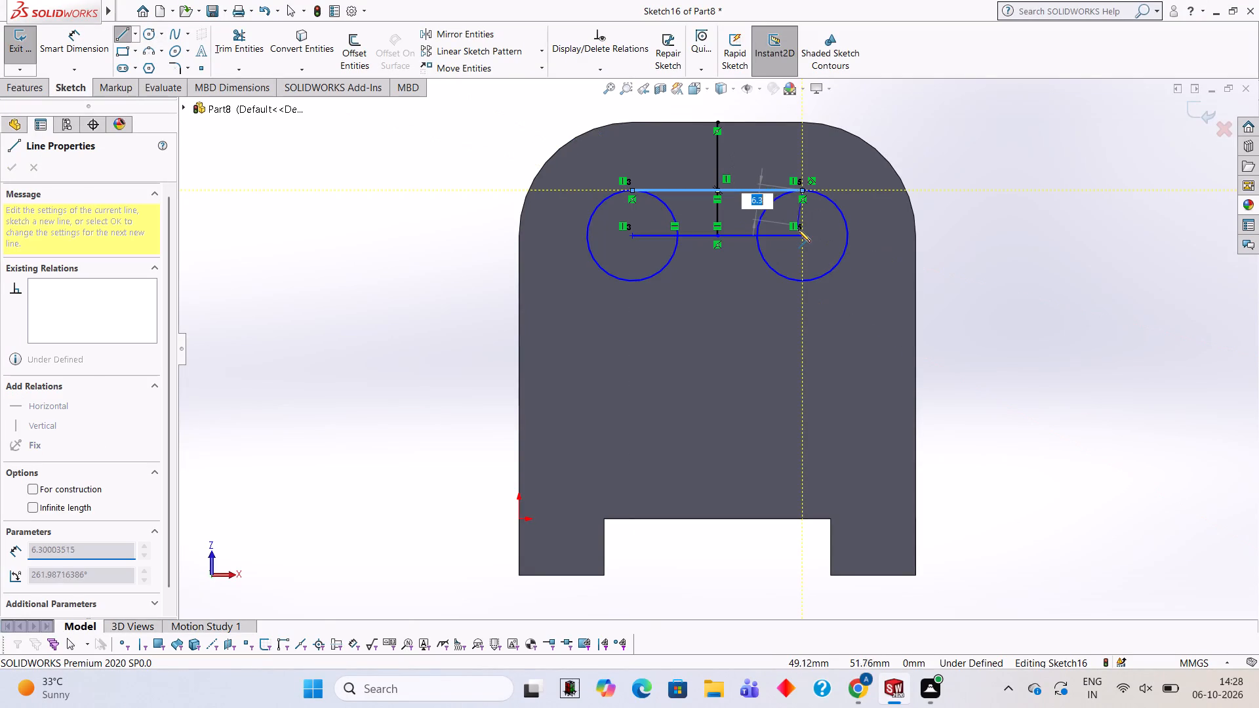
key("Escape")
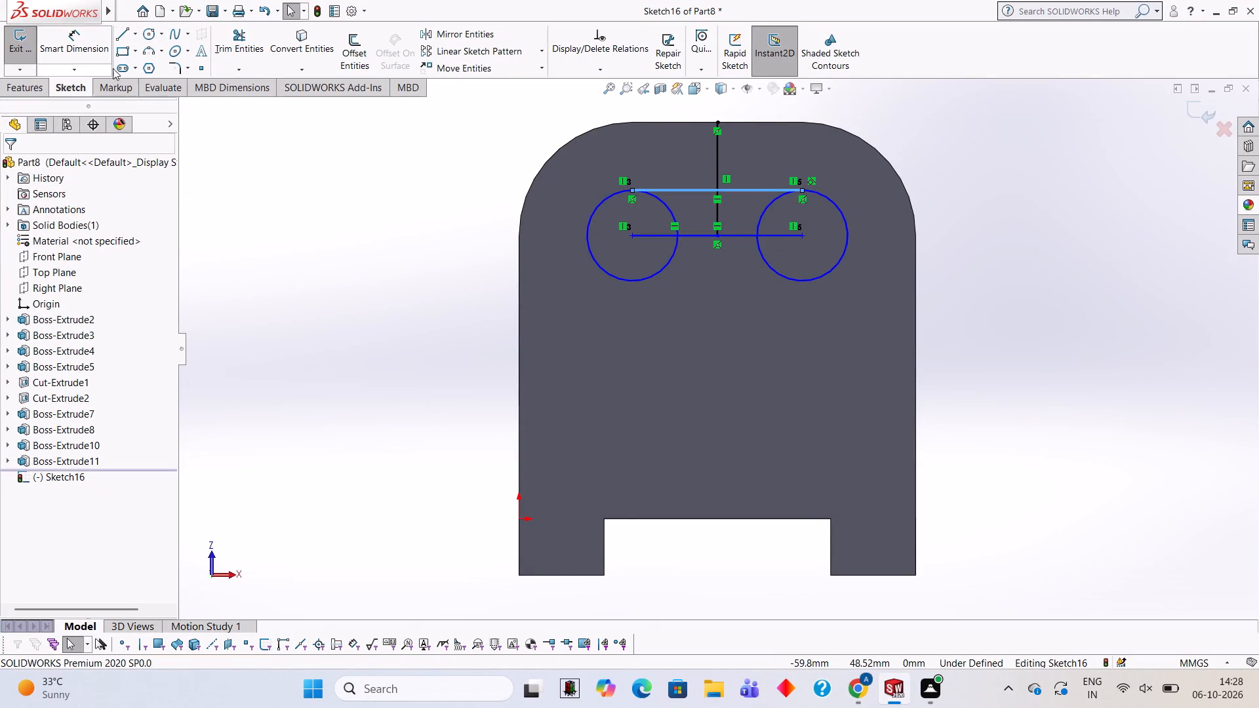
left_click(125, 29)
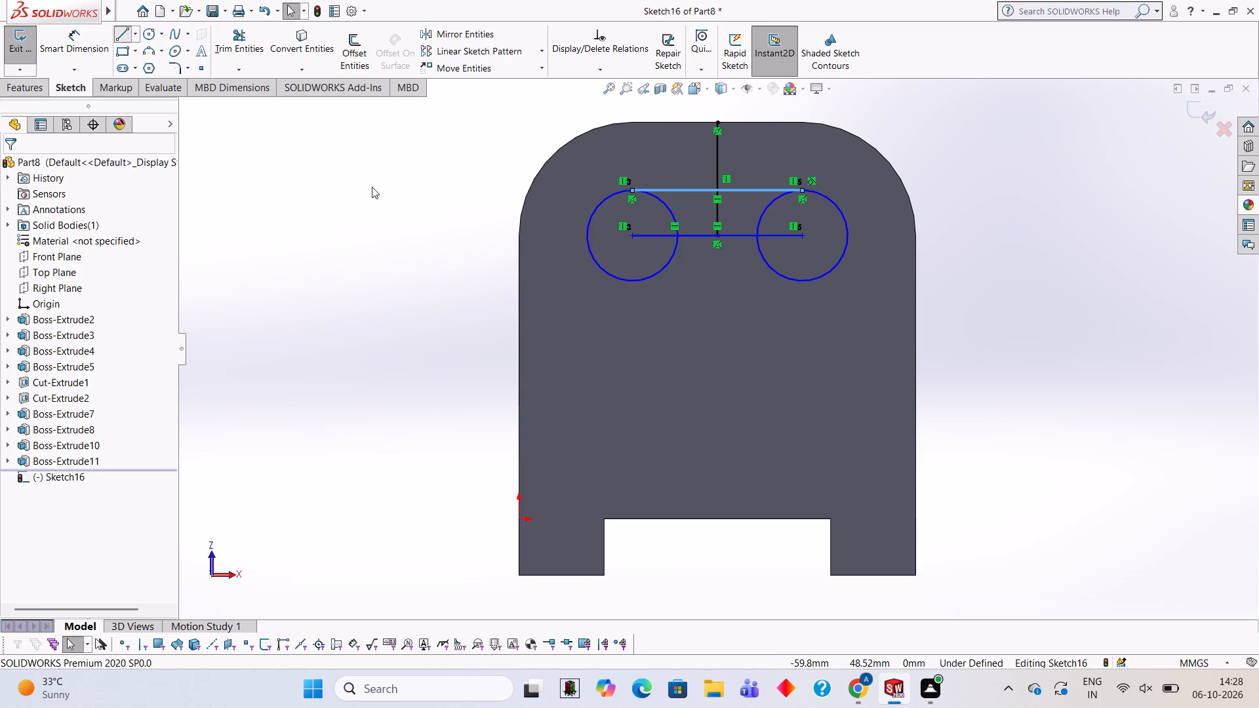
left_click(631, 282)
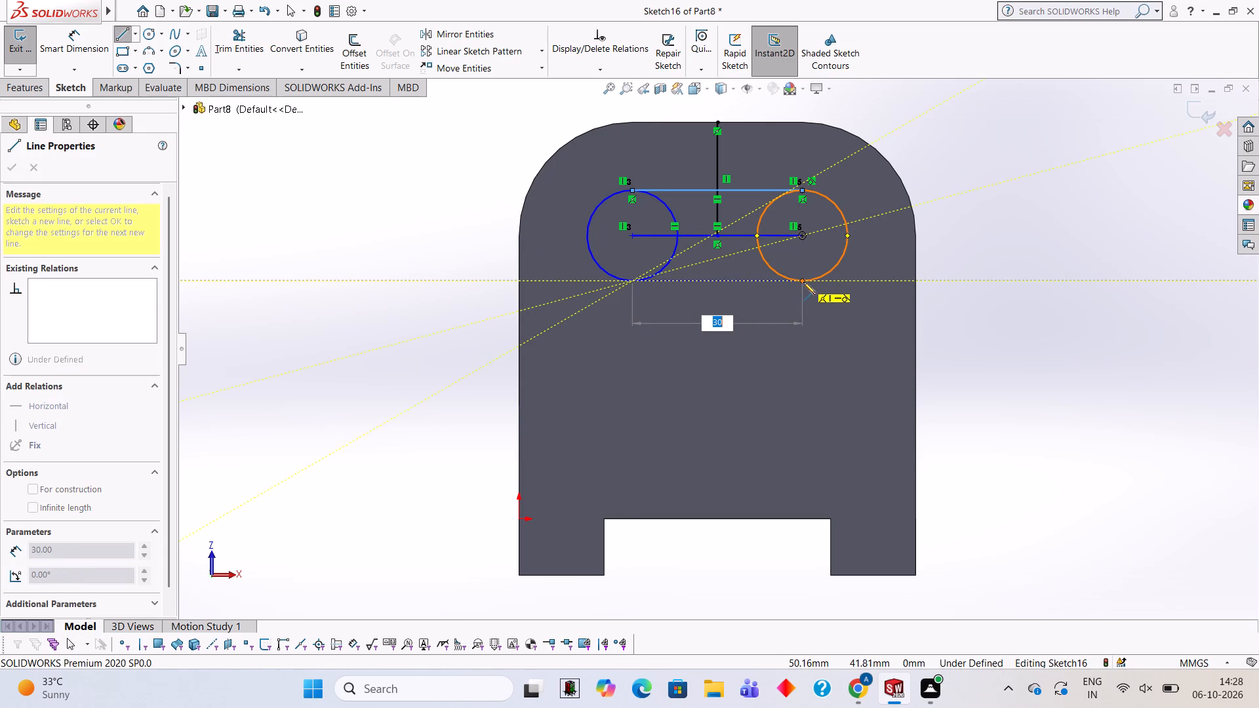
left_click(801, 282)
Trim away the circles' inner arcs, the centre-to-centre line and the vertical guide line, leaving only a closed slot outline.
left_click(242, 50)
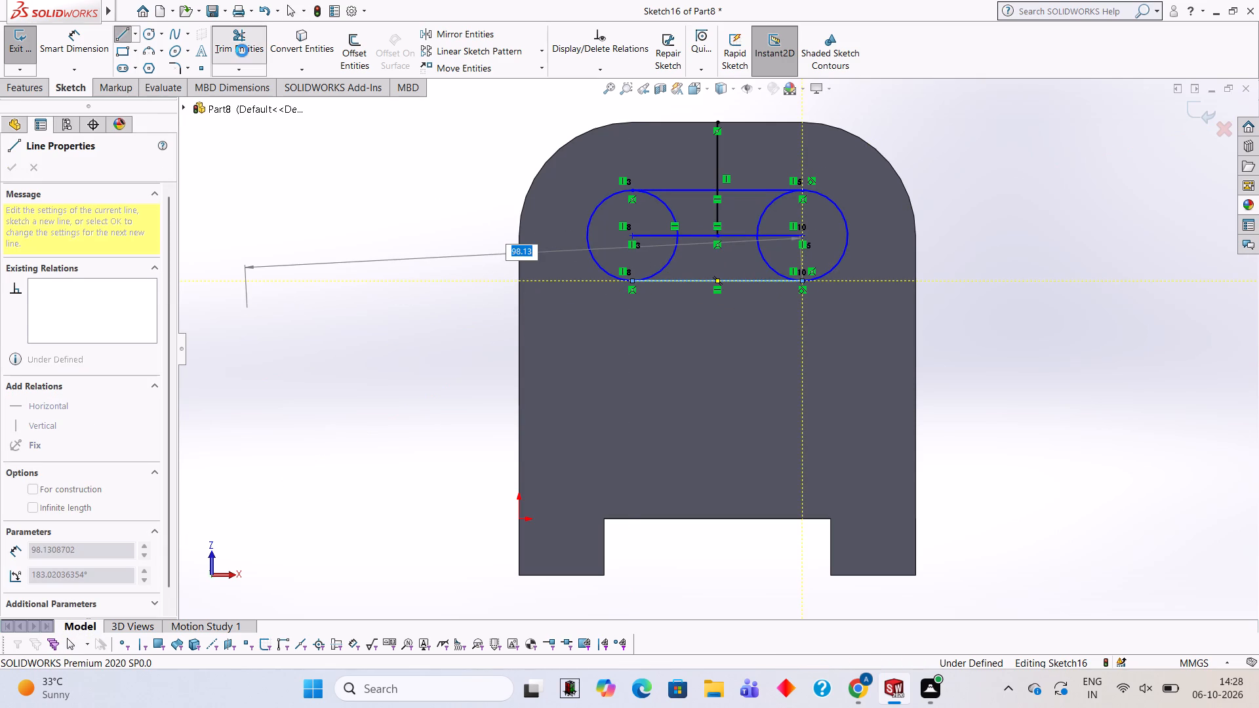
left_click(662, 200)
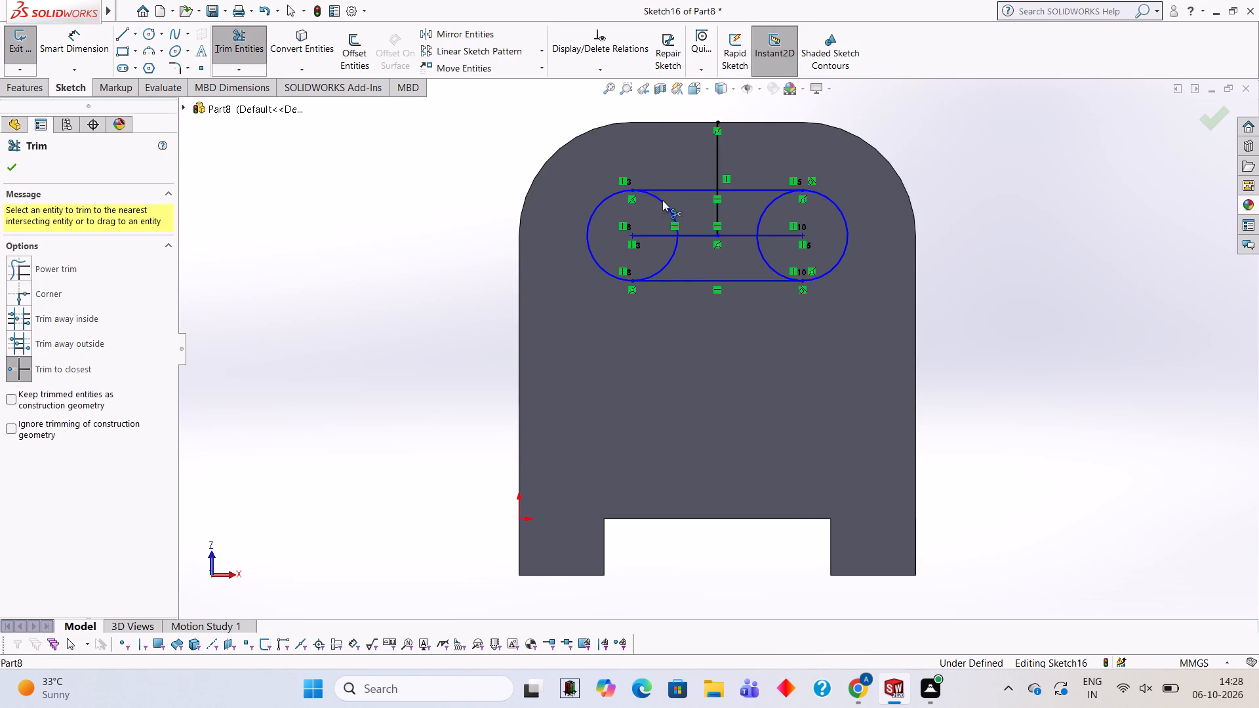
left_click(669, 261)
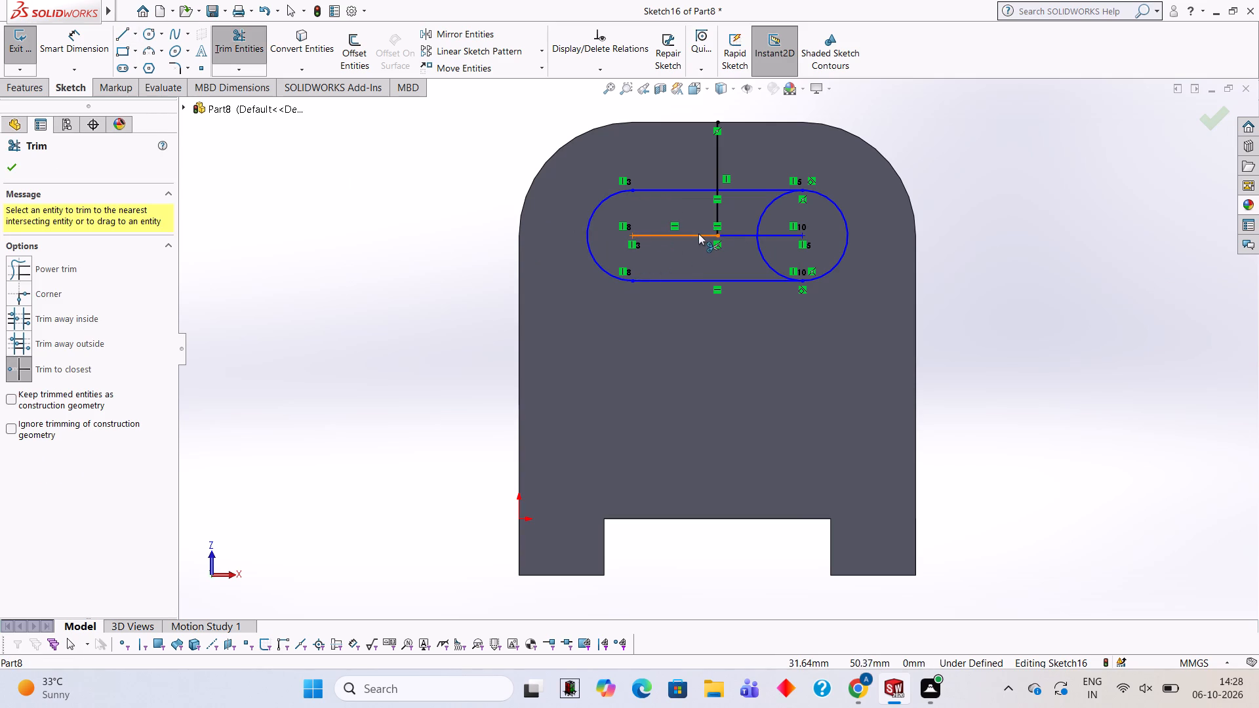
left_click(698, 233)
left_click(740, 233)
left_click(702, 231)
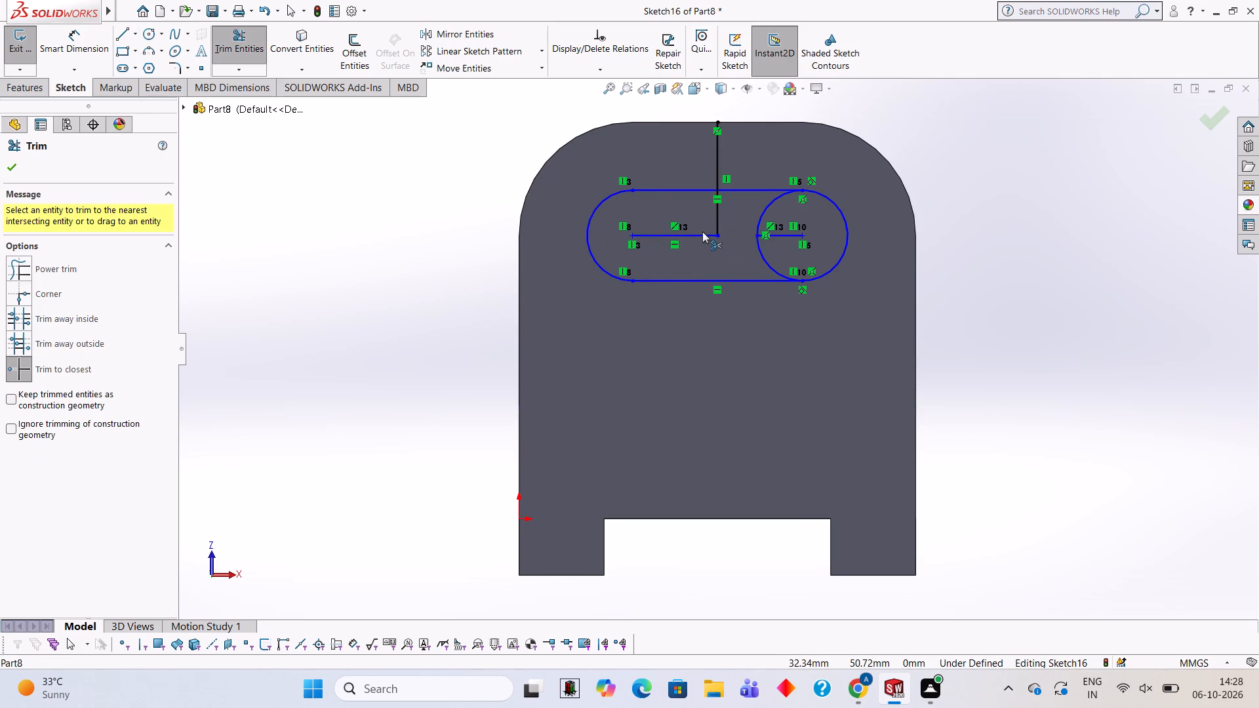
left_click(706, 239)
left_click(714, 221)
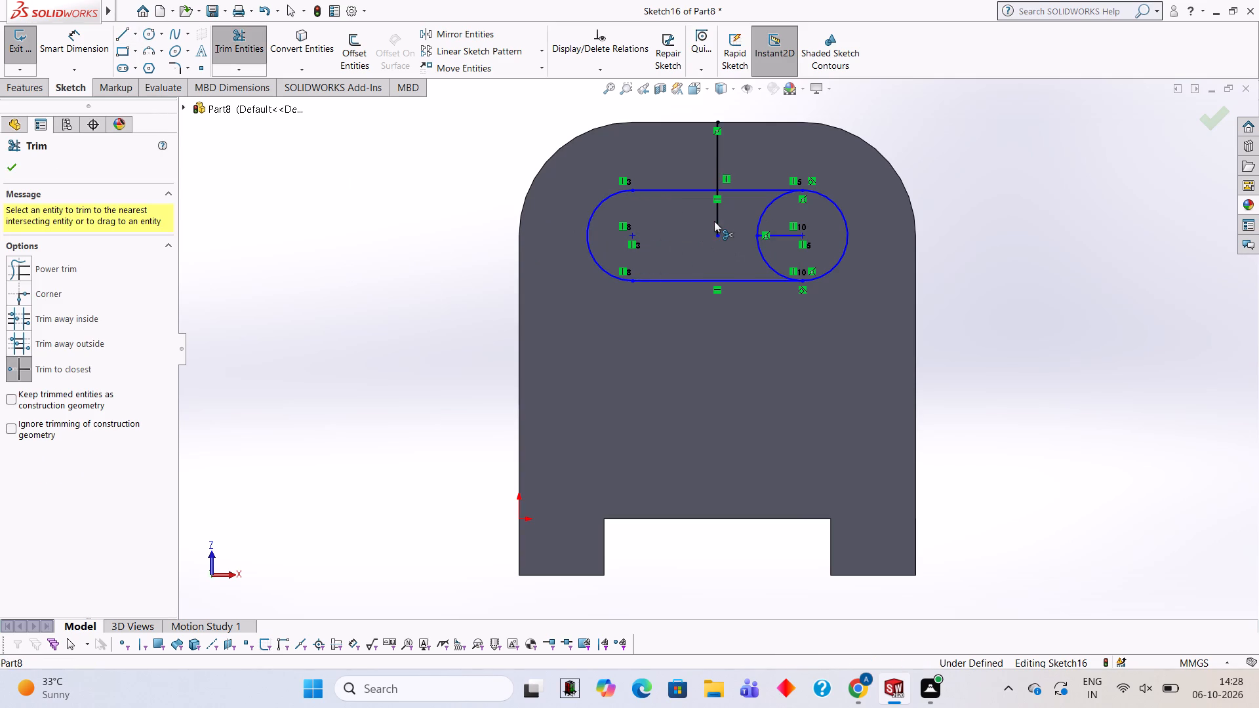
left_click(715, 154)
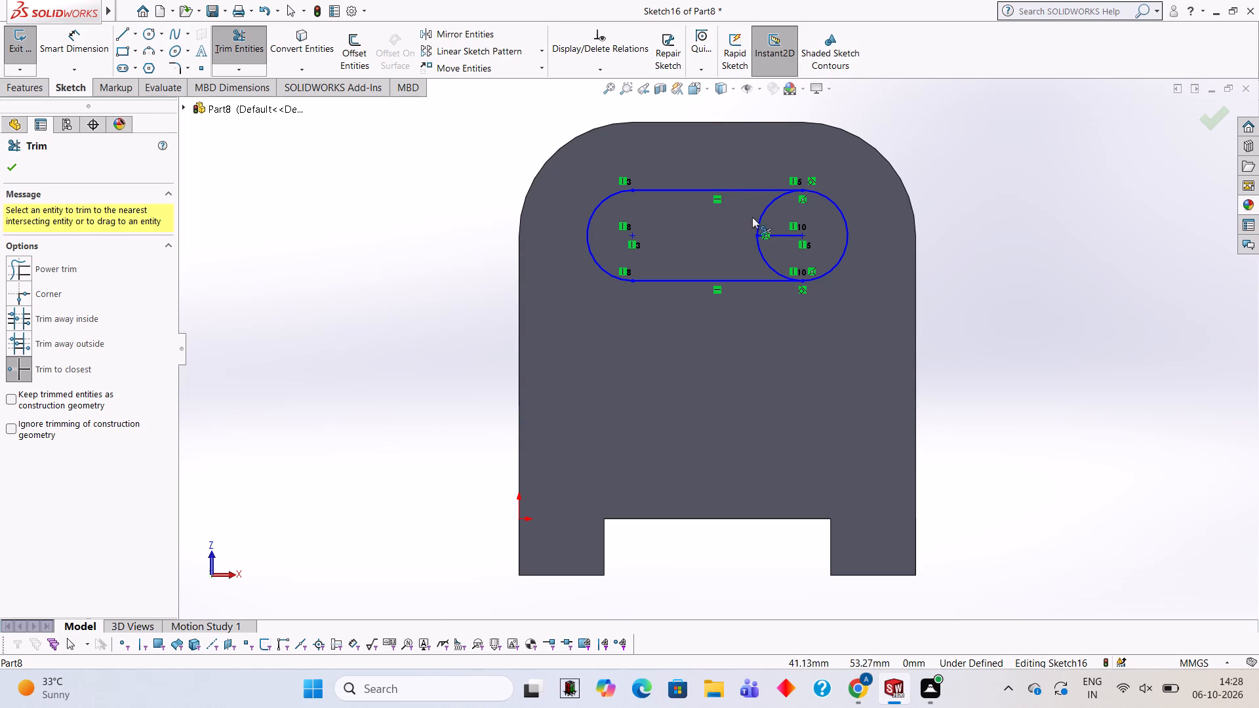
left_click(757, 220)
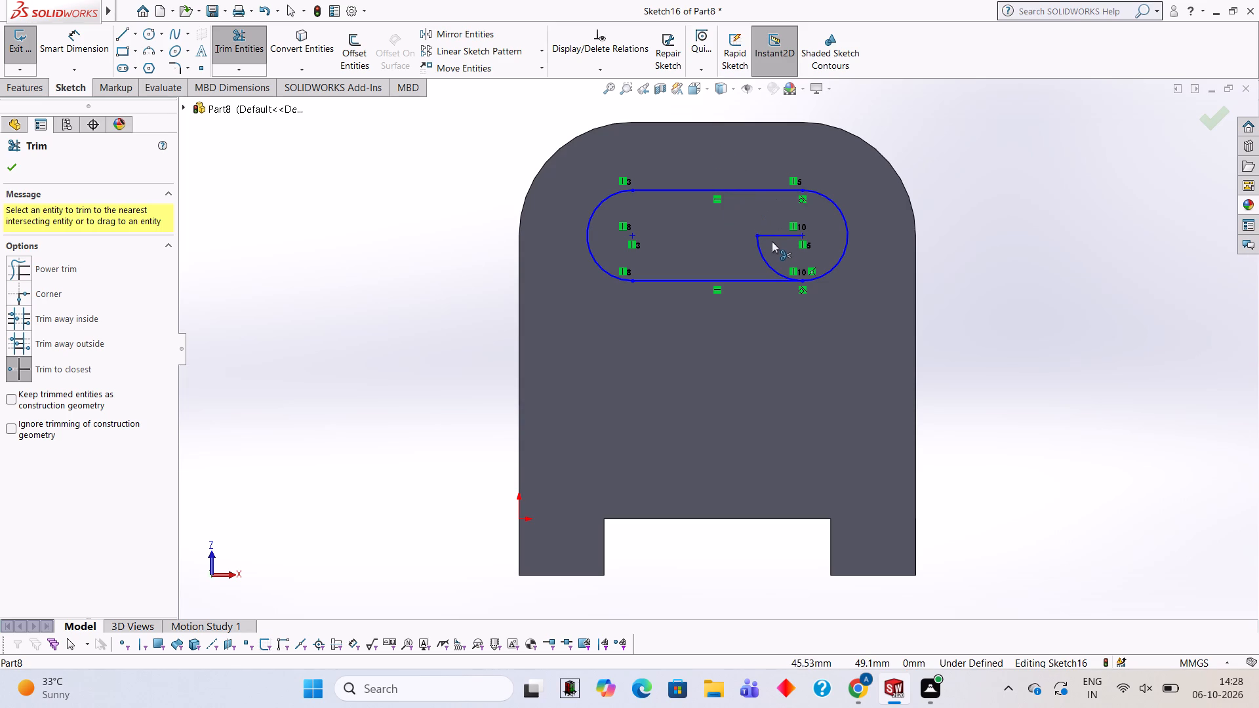
left_click(777, 232)
left_click(757, 252)
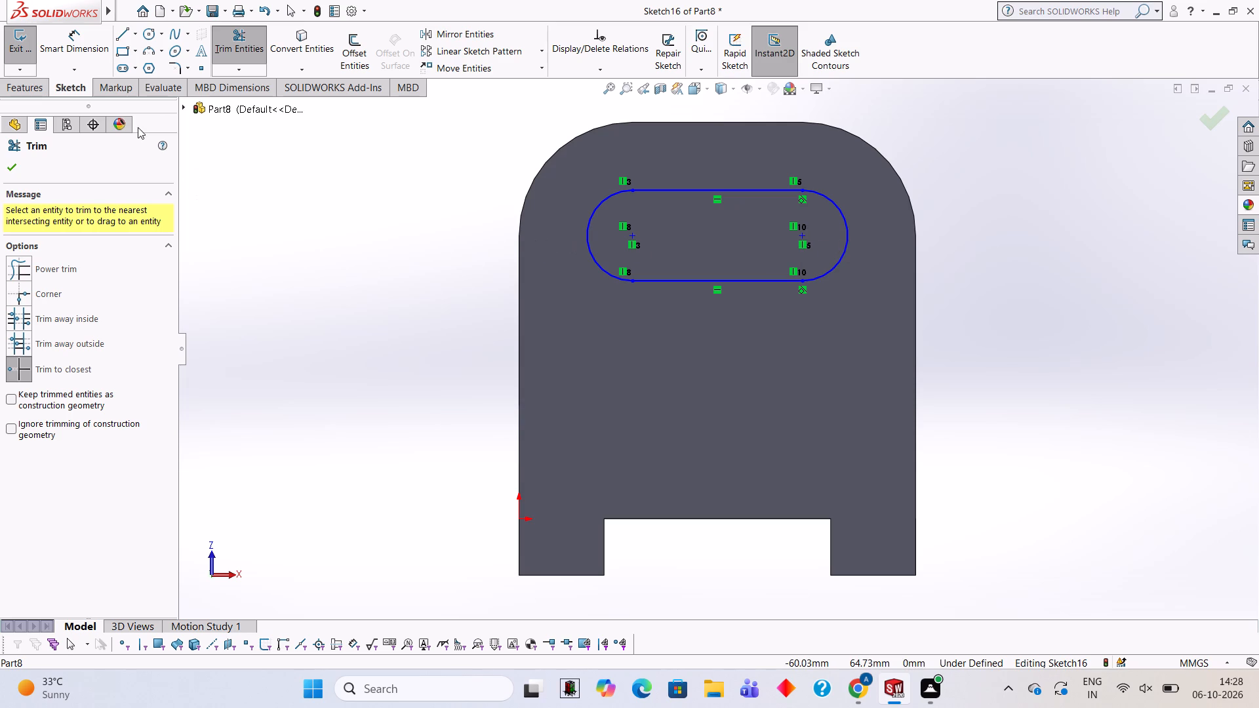
Dimension the radius of one rounded slot end and the length of the slot's straight side.
left_click(87, 34)
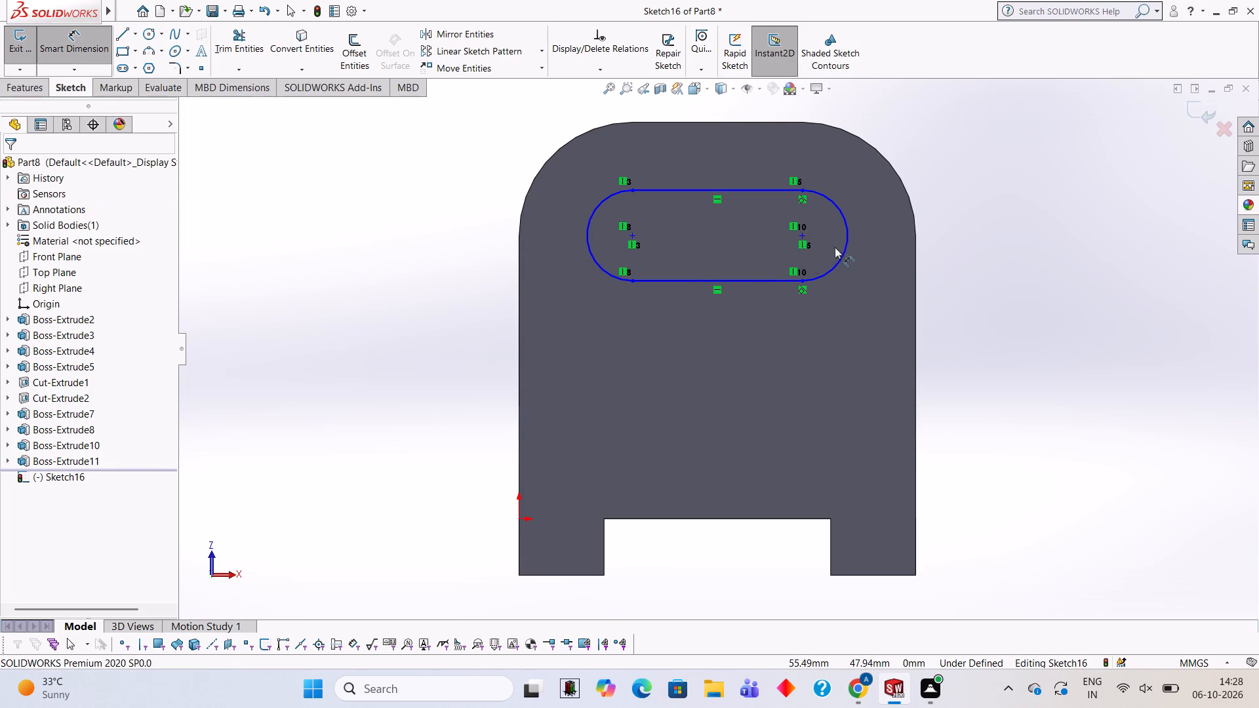
left_click(845, 241)
left_click(951, 141)
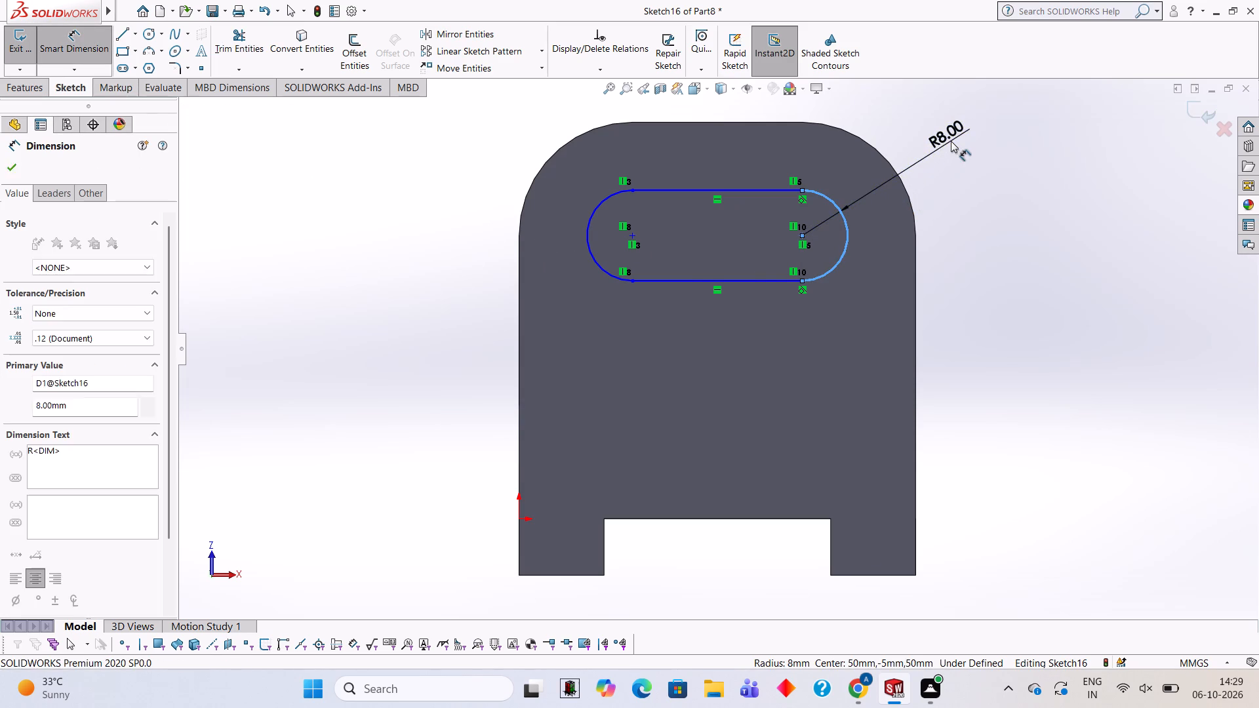
left_click(894, 127)
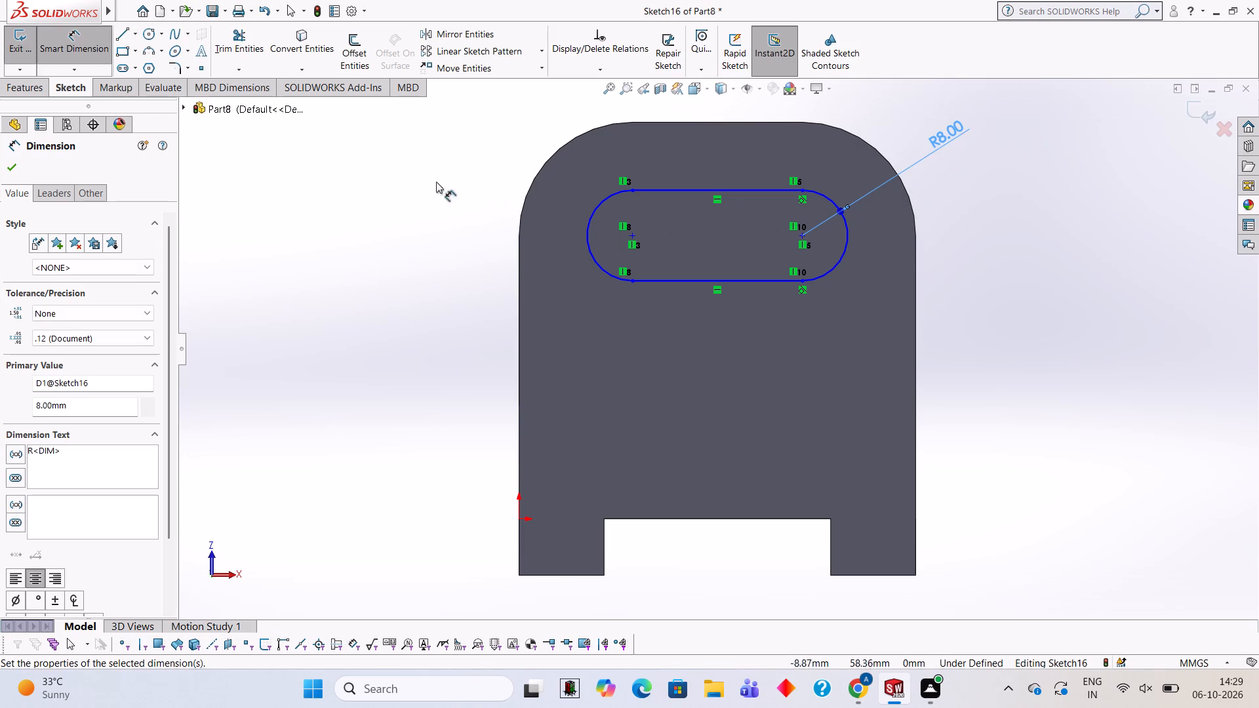
left_click(631, 187)
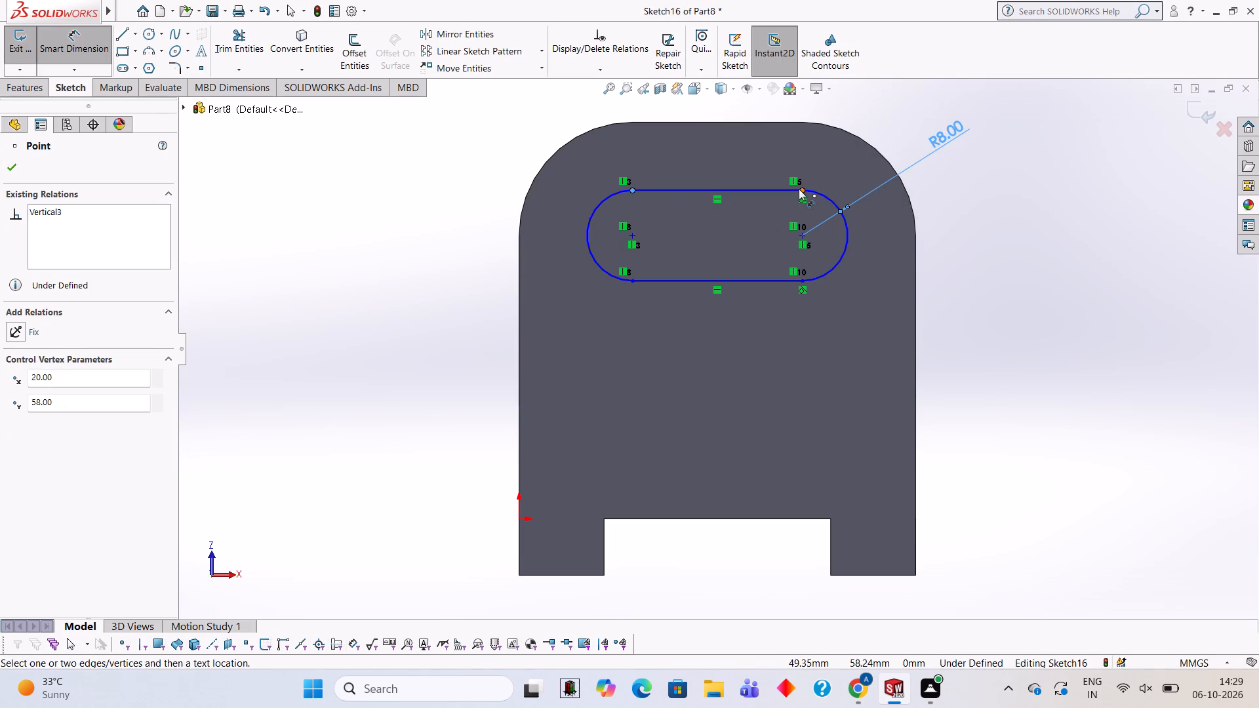
left_click(801, 190)
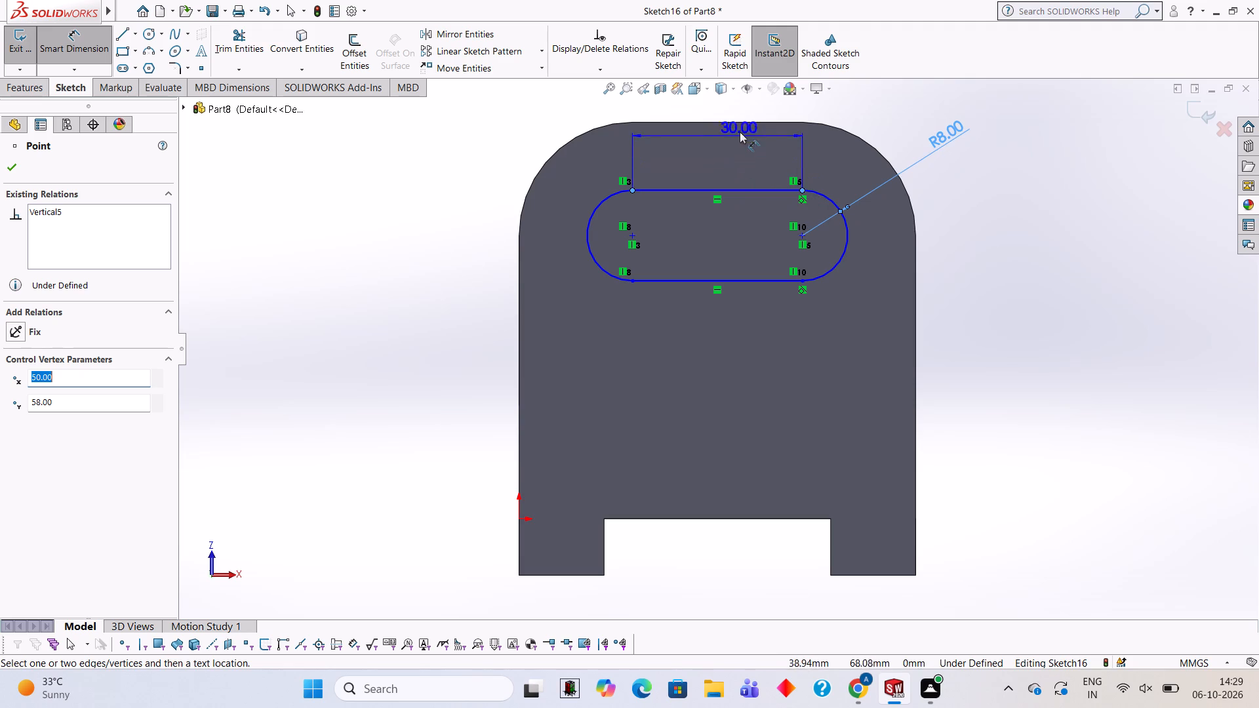
left_click(741, 114)
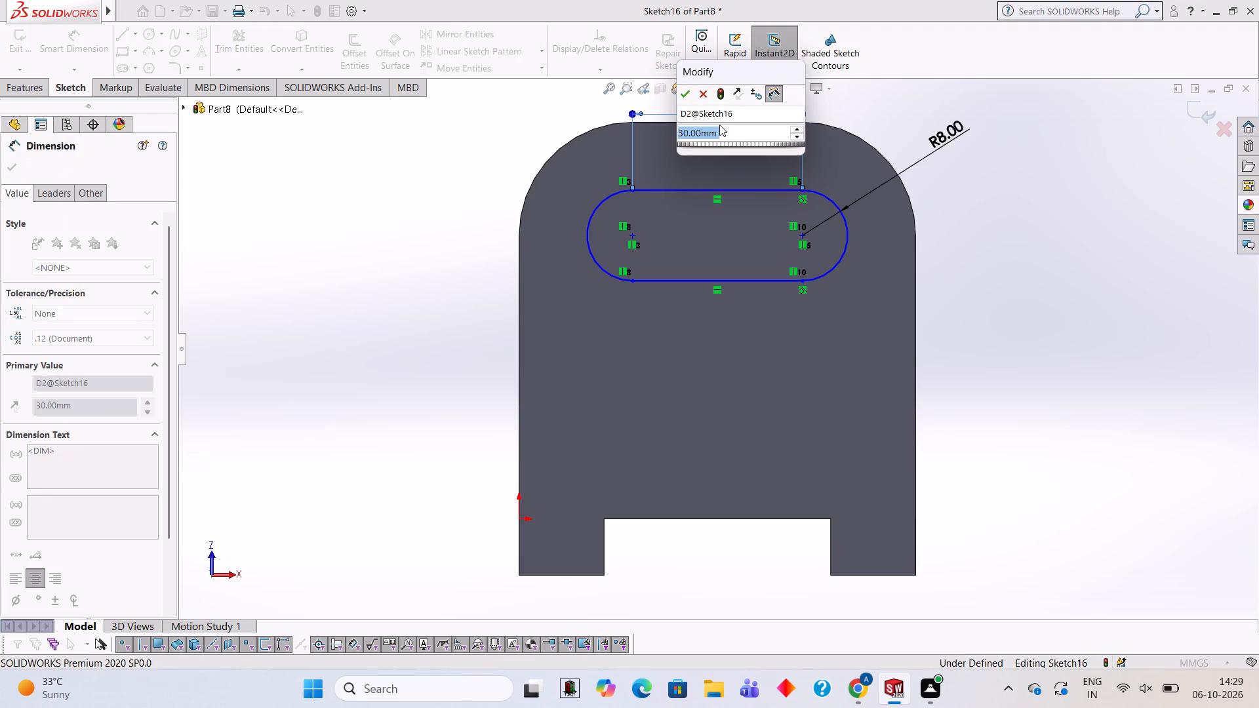
left_click(684, 96)
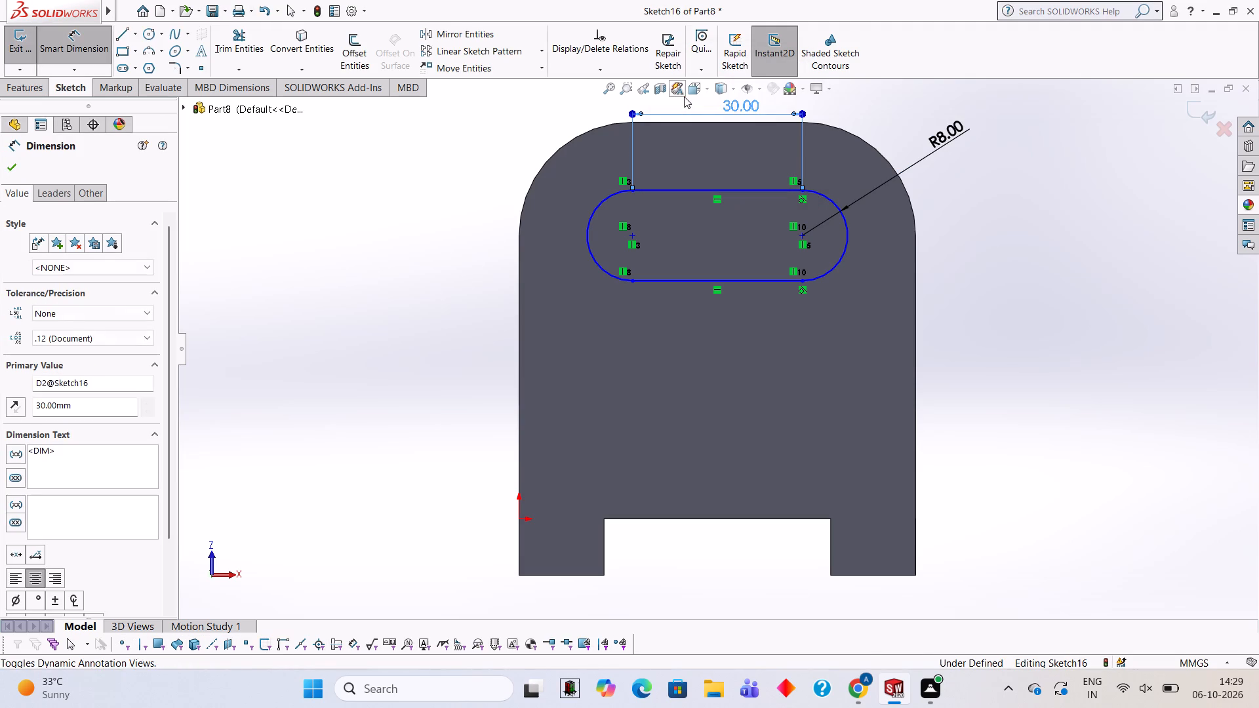
Add driven dimensions for the slot's width between its straight sides and its overall length across the rounded ends.
left_click(631, 192)
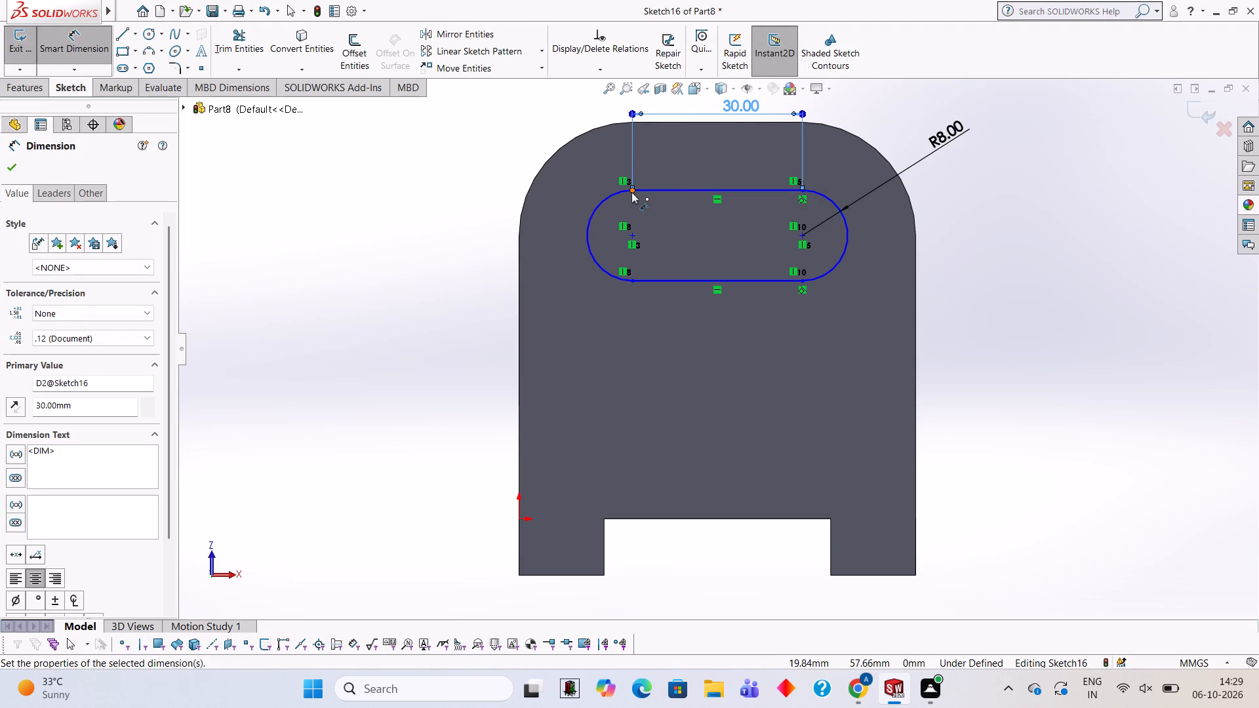
left_click(803, 281)
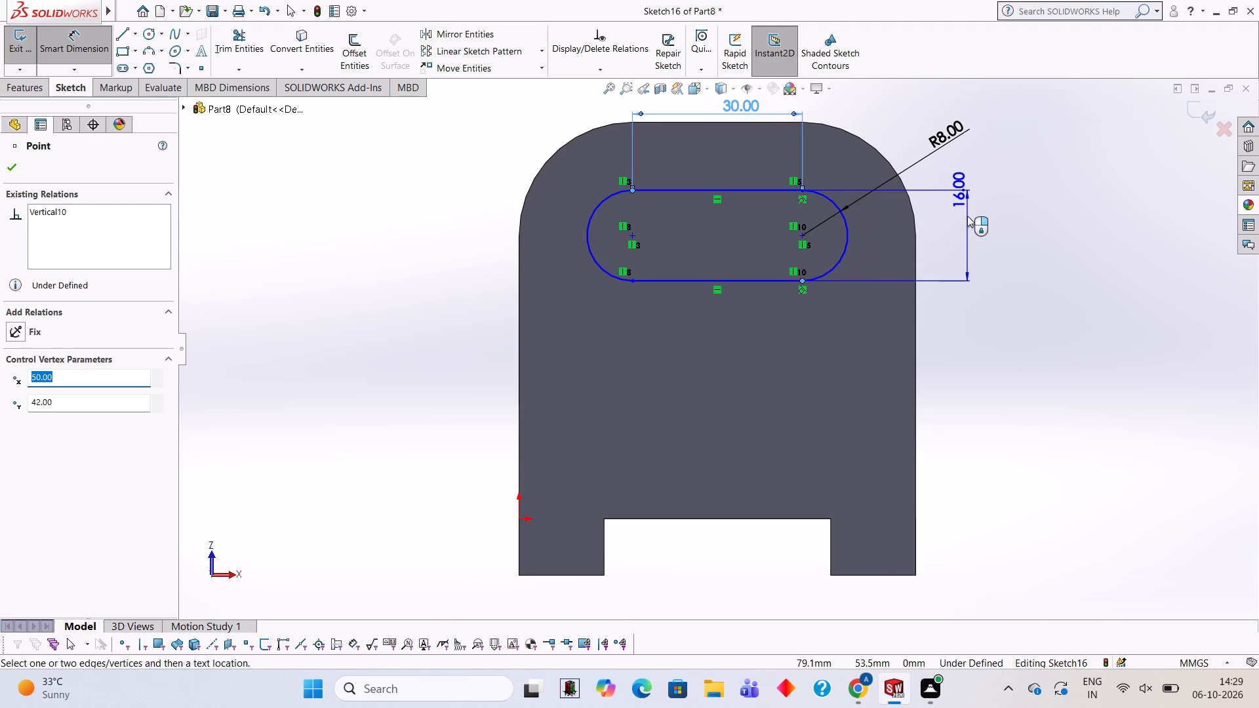
left_click(967, 216)
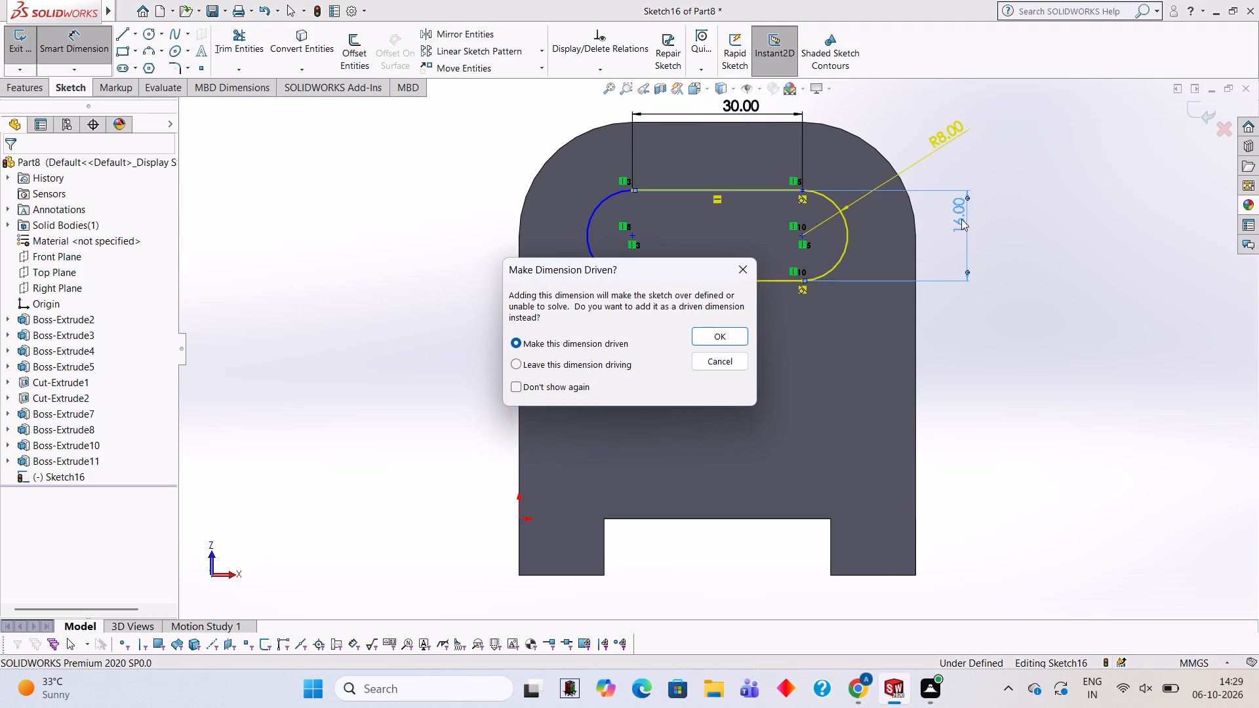
left_click(735, 341)
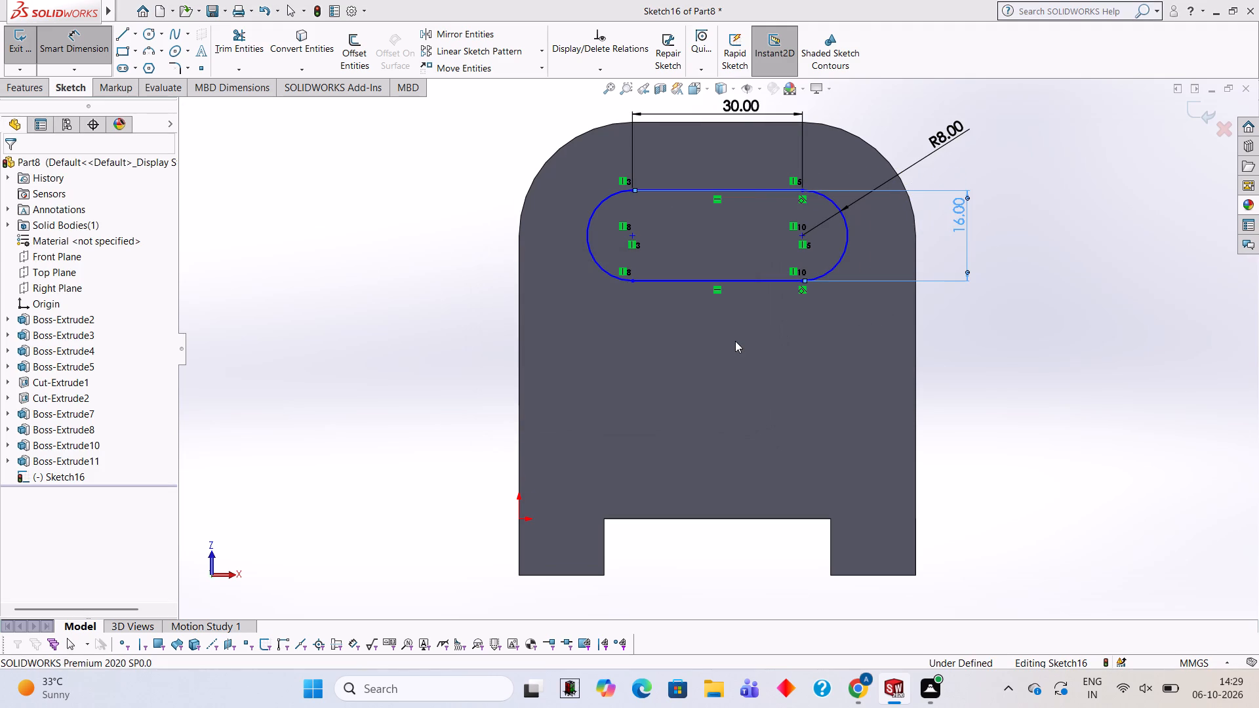
left_click(1009, 142)
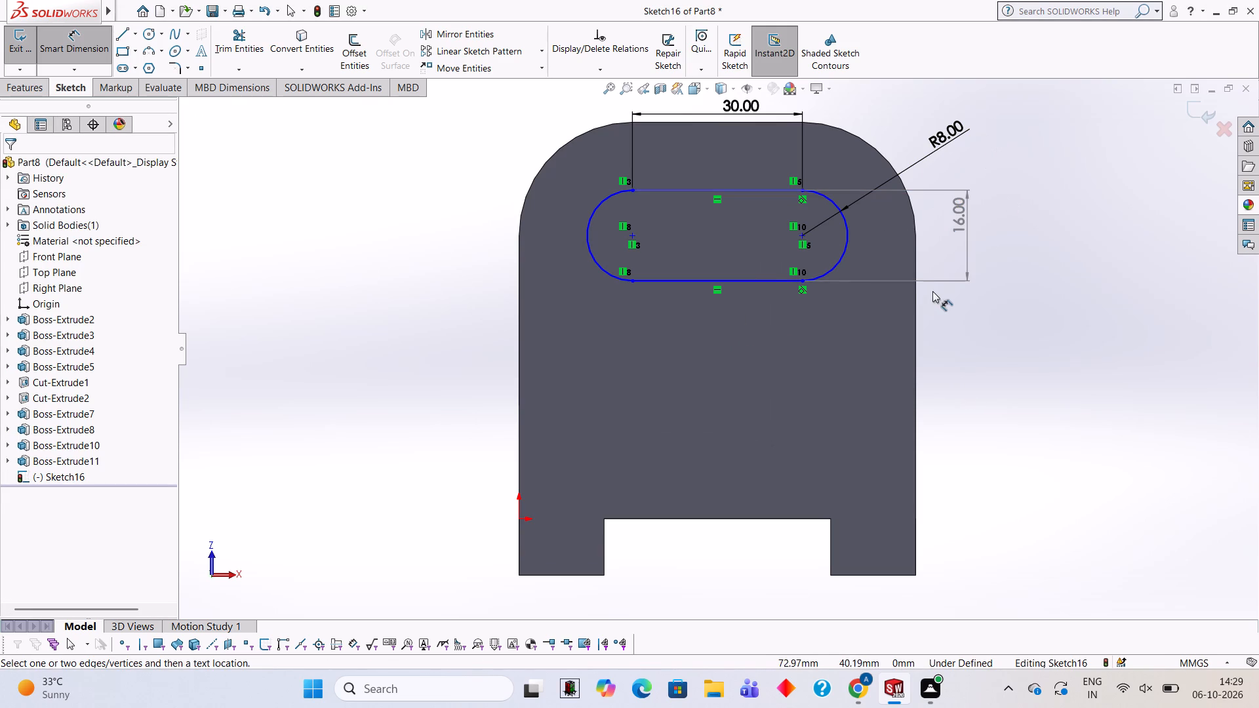
left_click(586, 235)
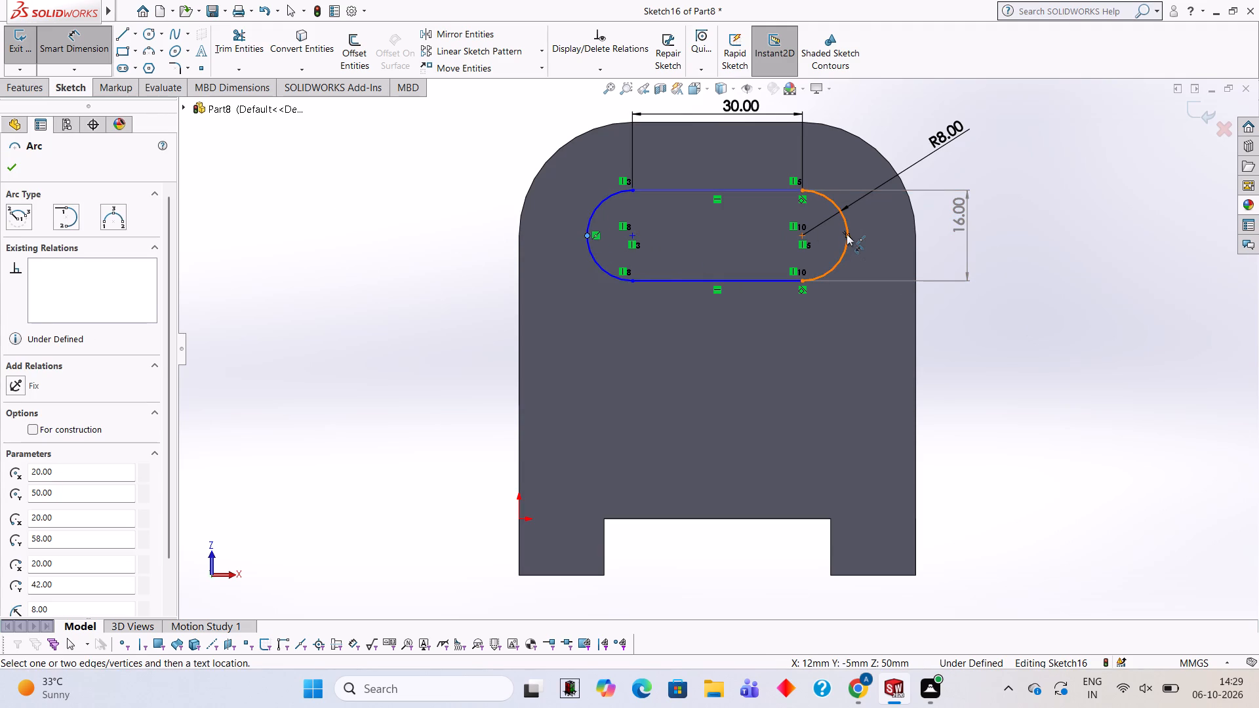
left_click(847, 234)
left_click(735, 380)
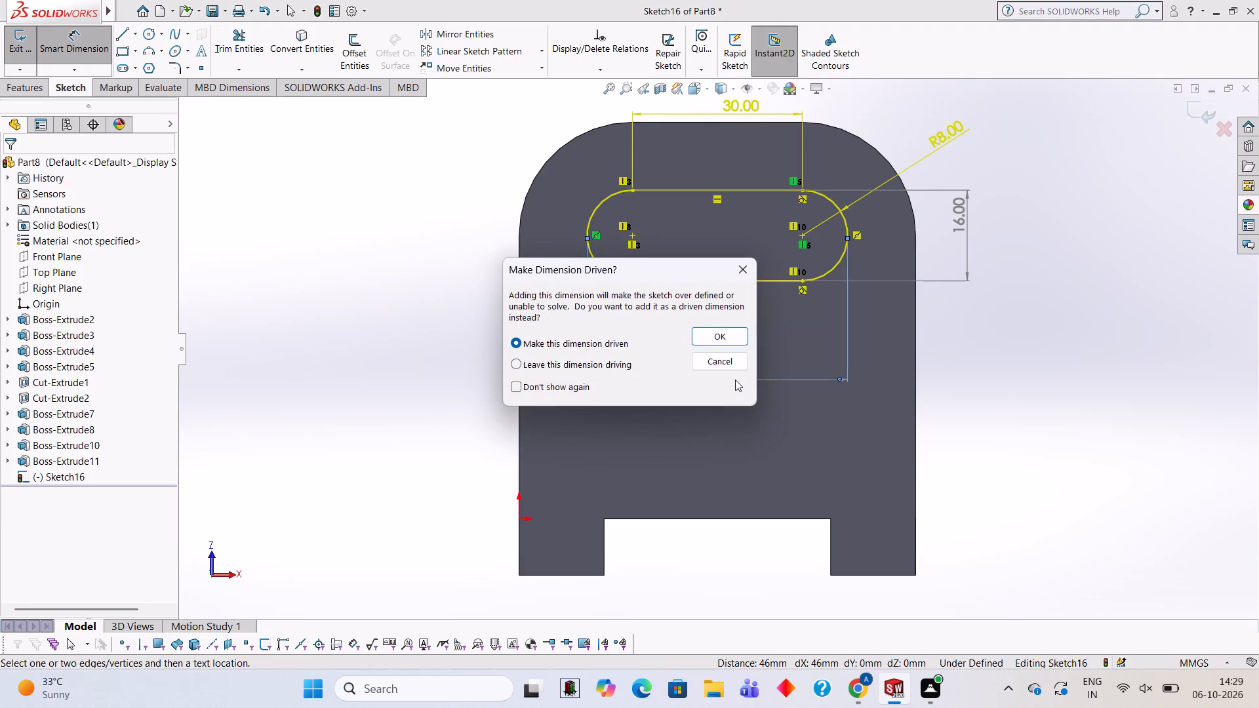
left_click(722, 333)
left_click(944, 347)
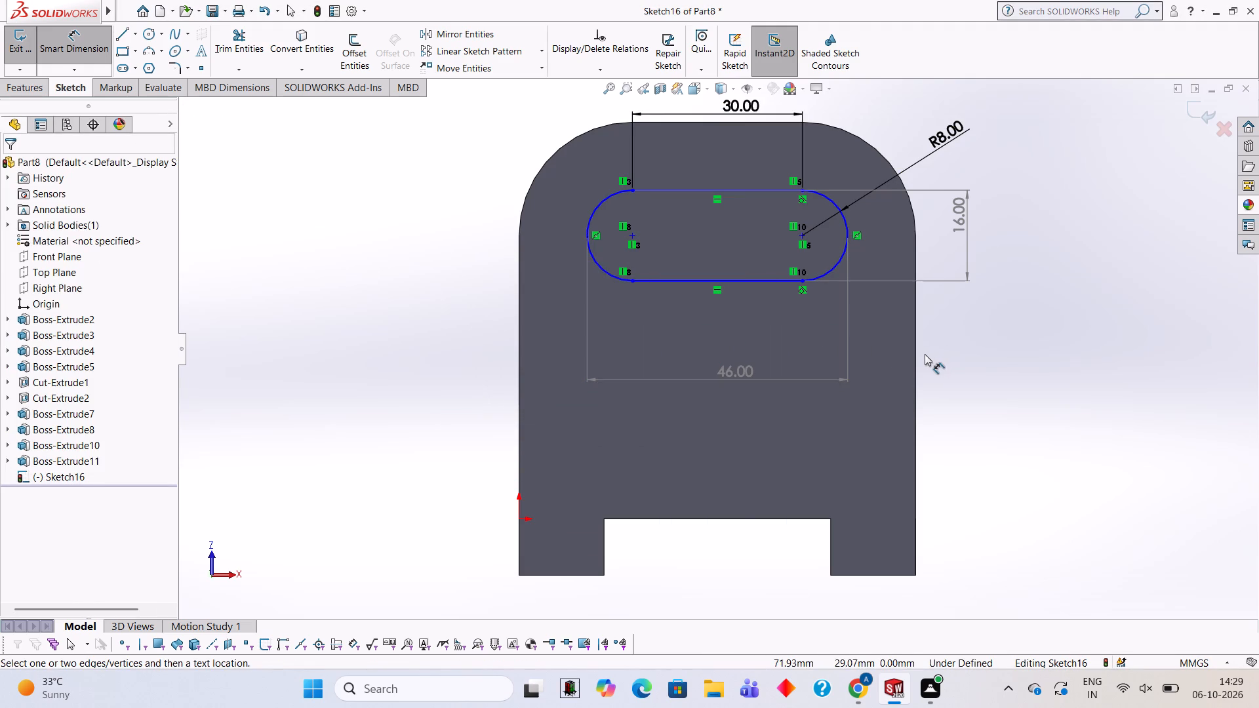
Cut-extrude the rounded slot sketch to a blind depth of 80 mm, through both projecting slabs.
scroll(958, 339, "up", 1)
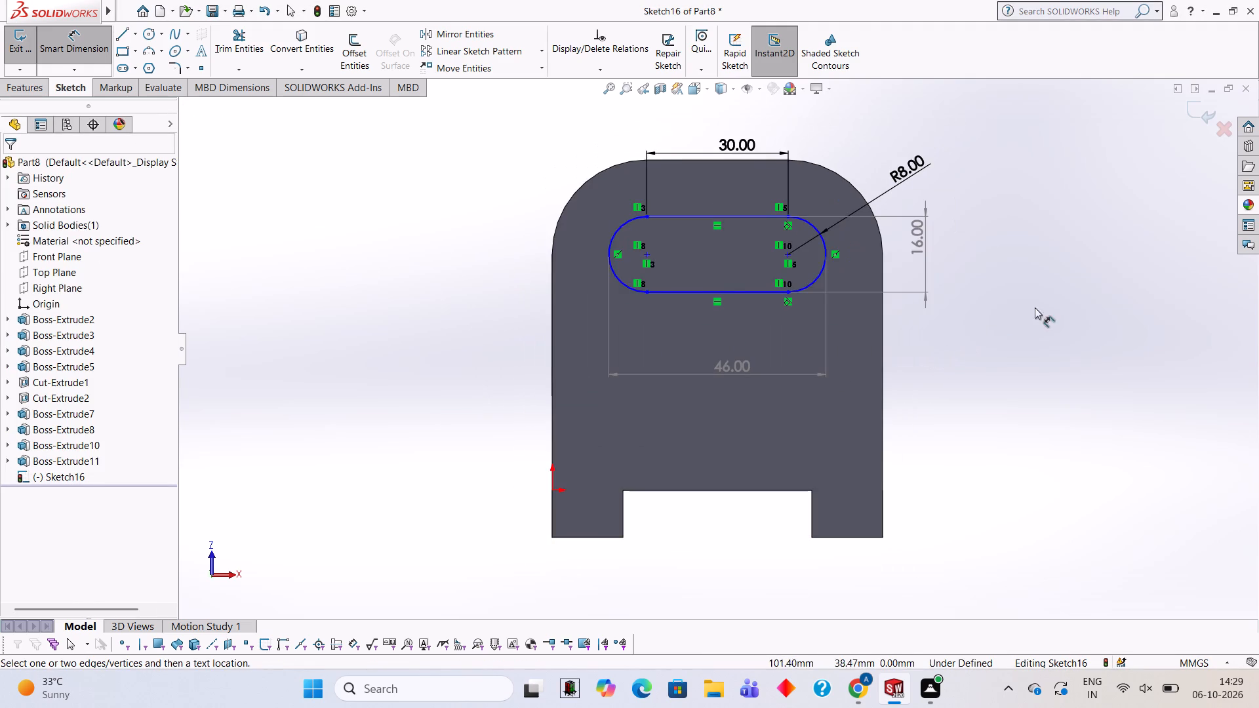
middle_click_drag(1030, 307, 1013, 439)
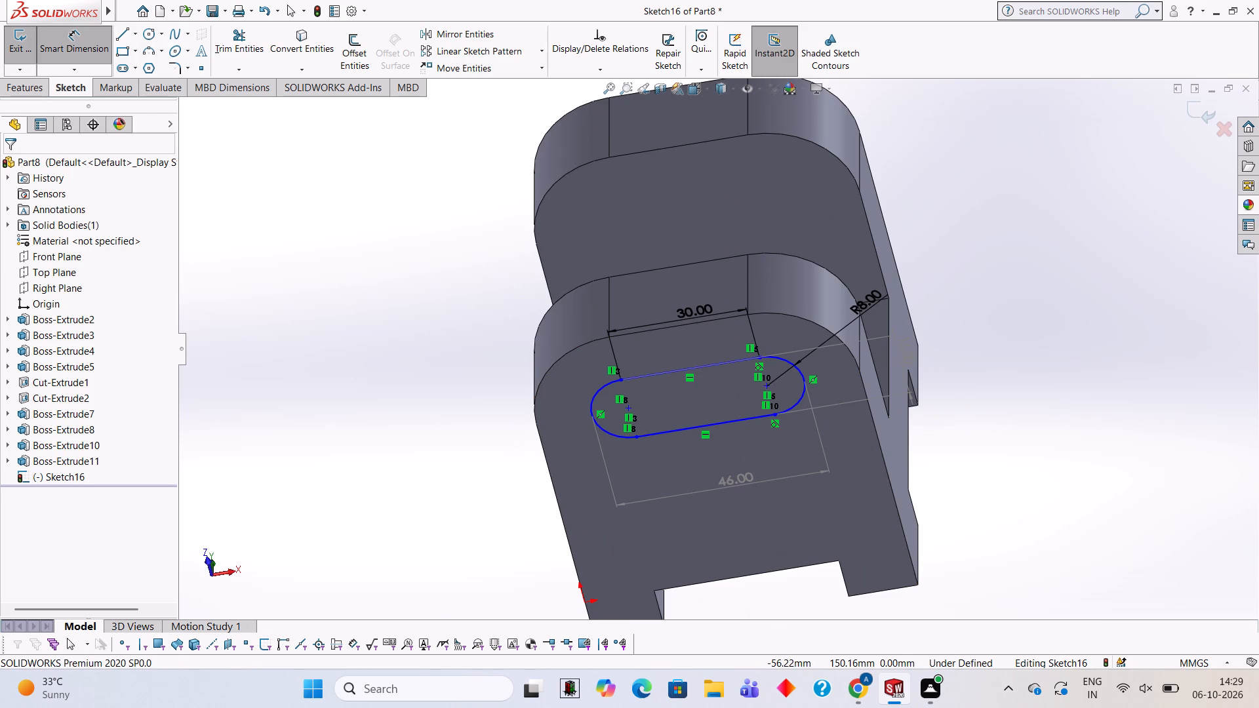
left_click(42, 92)
left_click(209, 49)
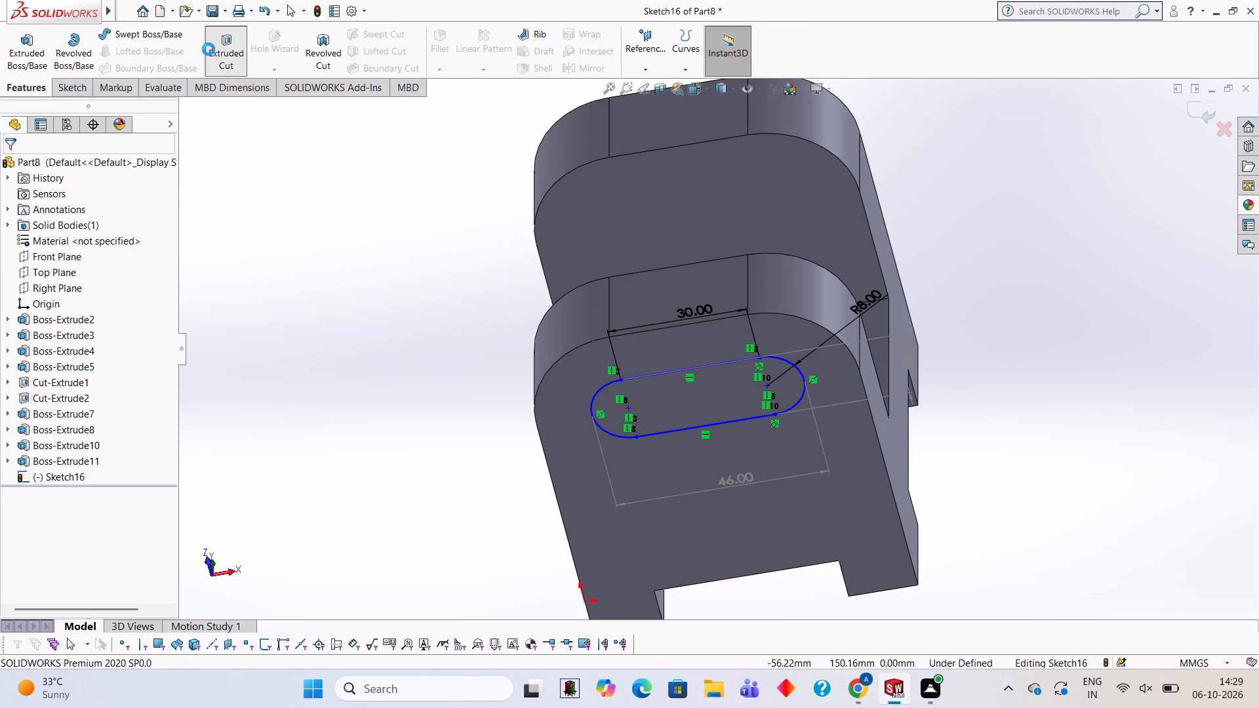
middle_click_drag(532, 266, 519, 460)
left_click(88, 315)
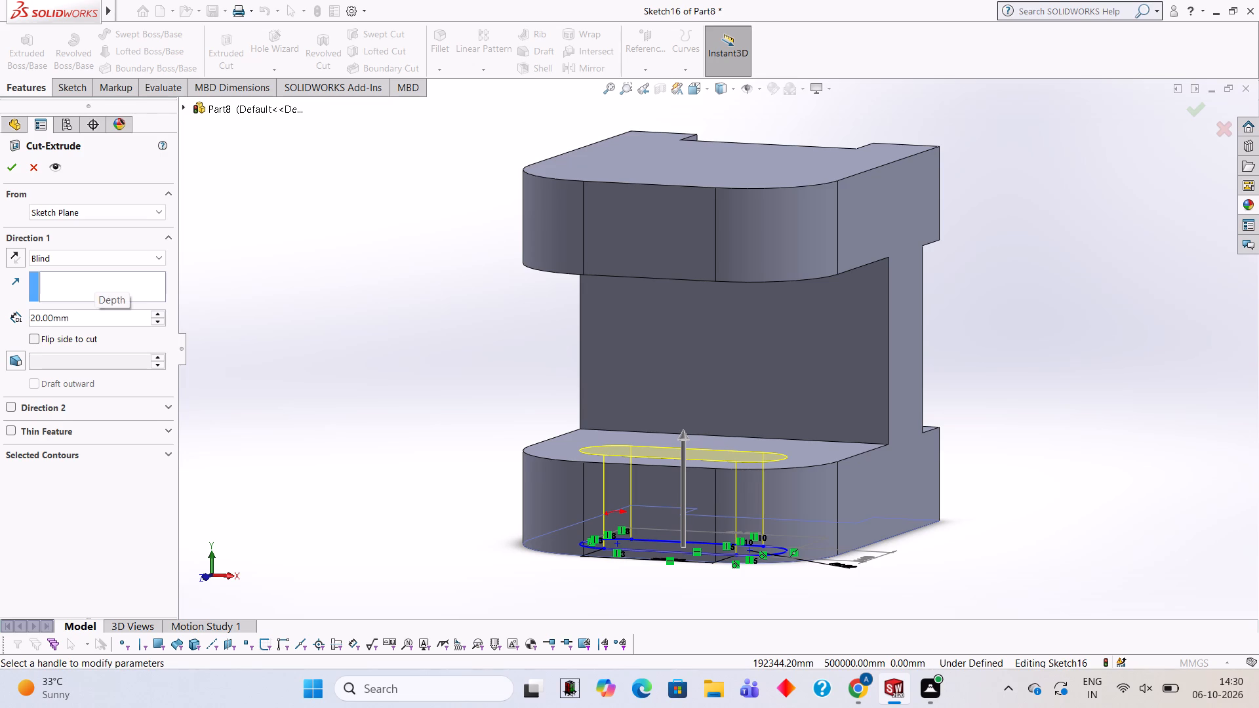
key("BackSpace")
key("BackSpace")
key("BackSpace")
key("BackSpace")
key("BackSpace")
key("BackSpace")
key("BackSpace")
key("BackSpace")
key("BackSpace")
key("BackSpace")
key("BackSpace")
key("BackSpace")
key("BackSpace")
key("BackSpace")
key("BackSpace")
key("BackSpace")
key("BackSpace")
key("BackSpace")
key("BackSpace")
key("BackSpace")
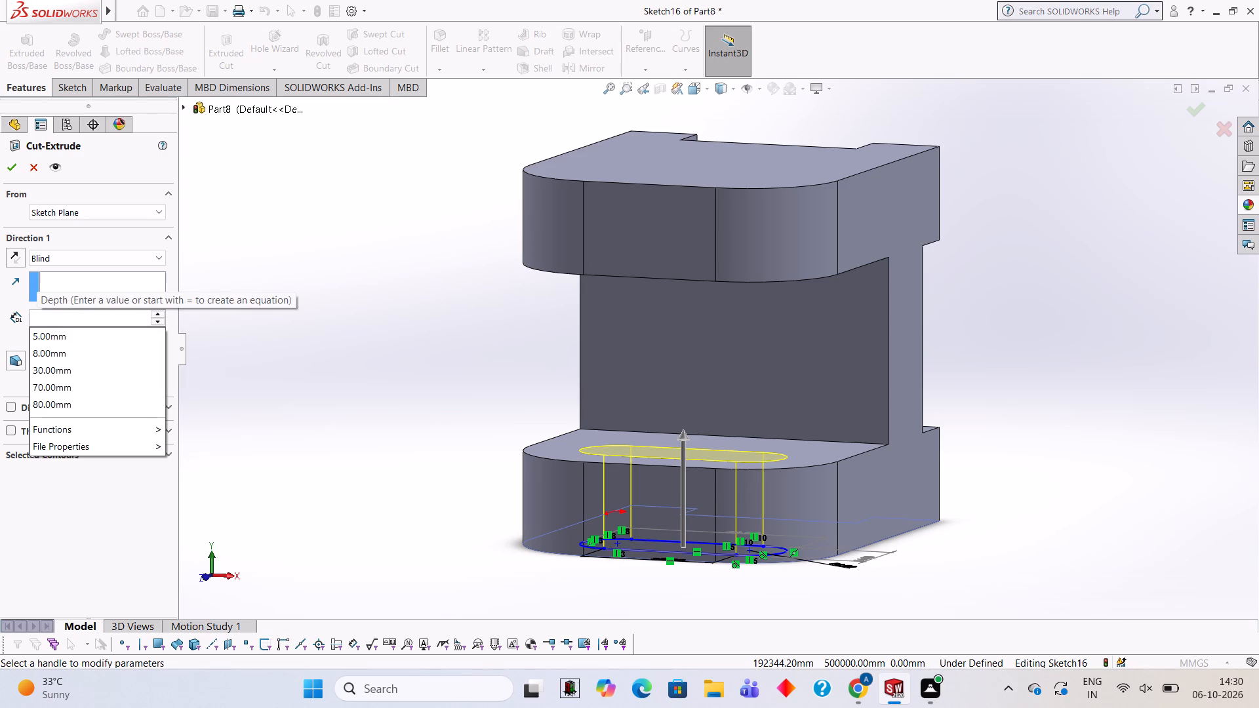
type("80")
key("Return")
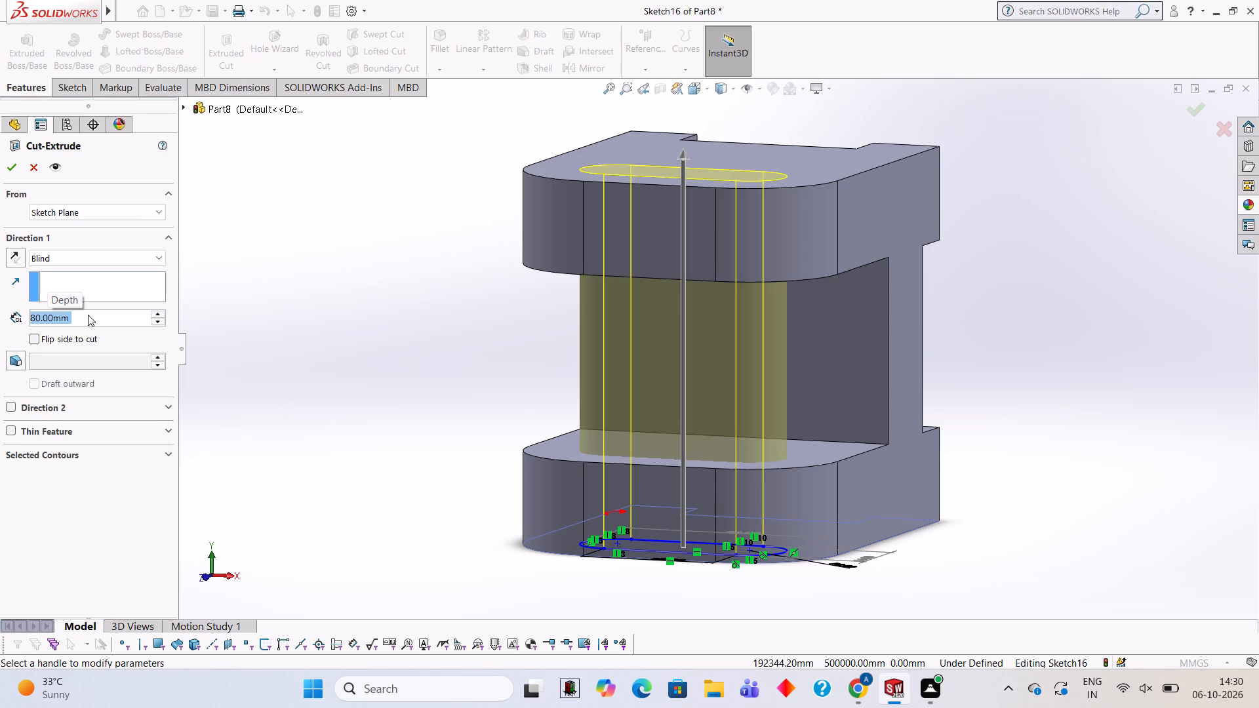
left_click(12, 164)
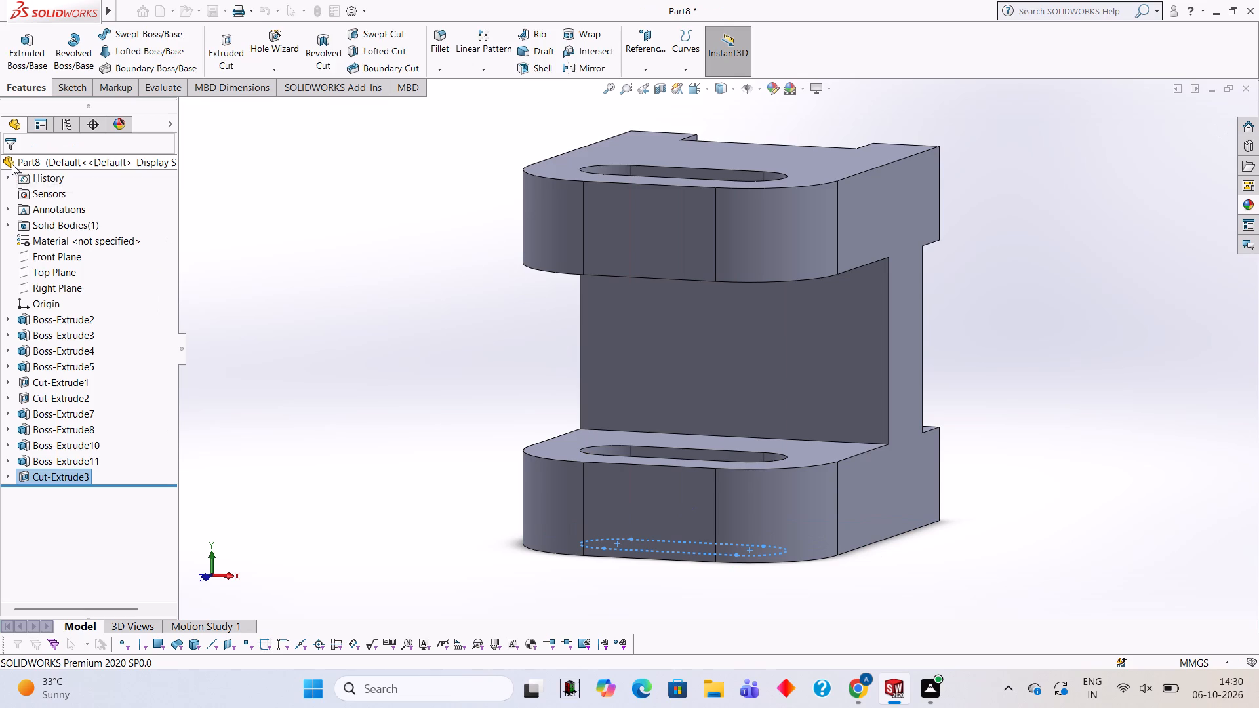
left_click(369, 328)
Examine the slotted part from several sides, checking the cuts through both slabs and the corner lugs.
scroll(528, 353, "up", 1)
middle_click_drag(528, 353, 519, 297)
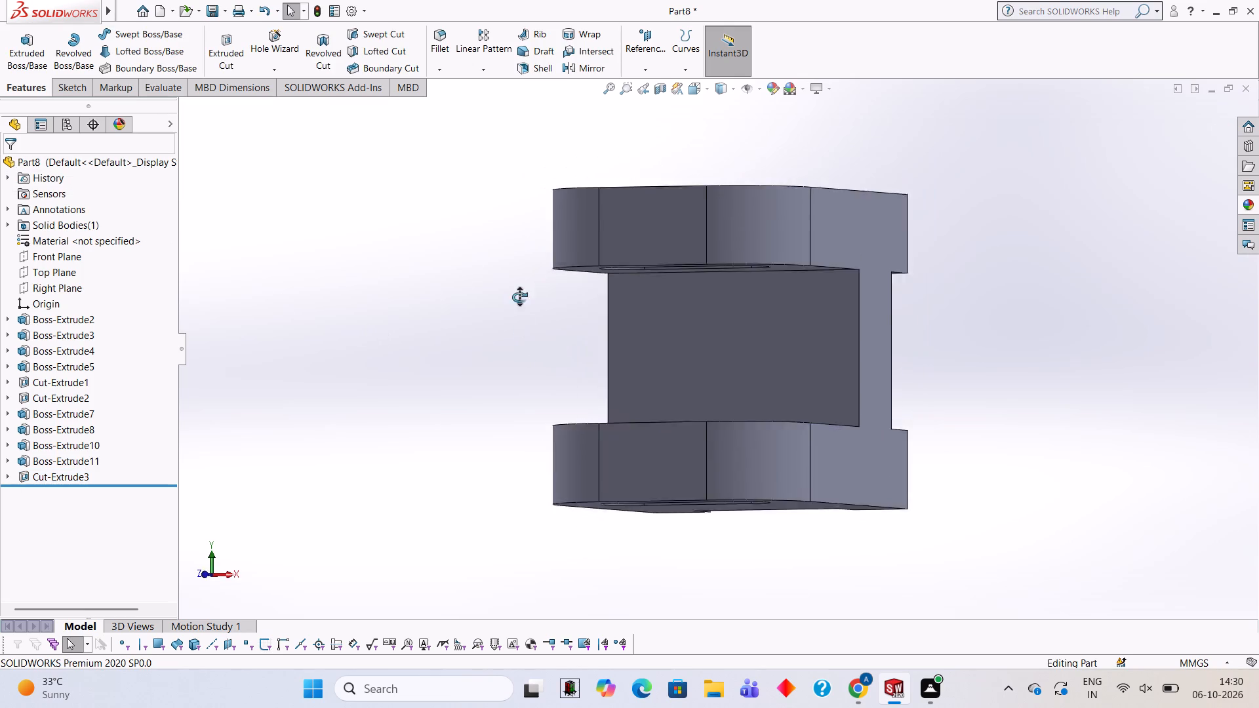
middle_click_drag(519, 297, 510, 220)
middle_click_drag(843, 320, 840, 235)
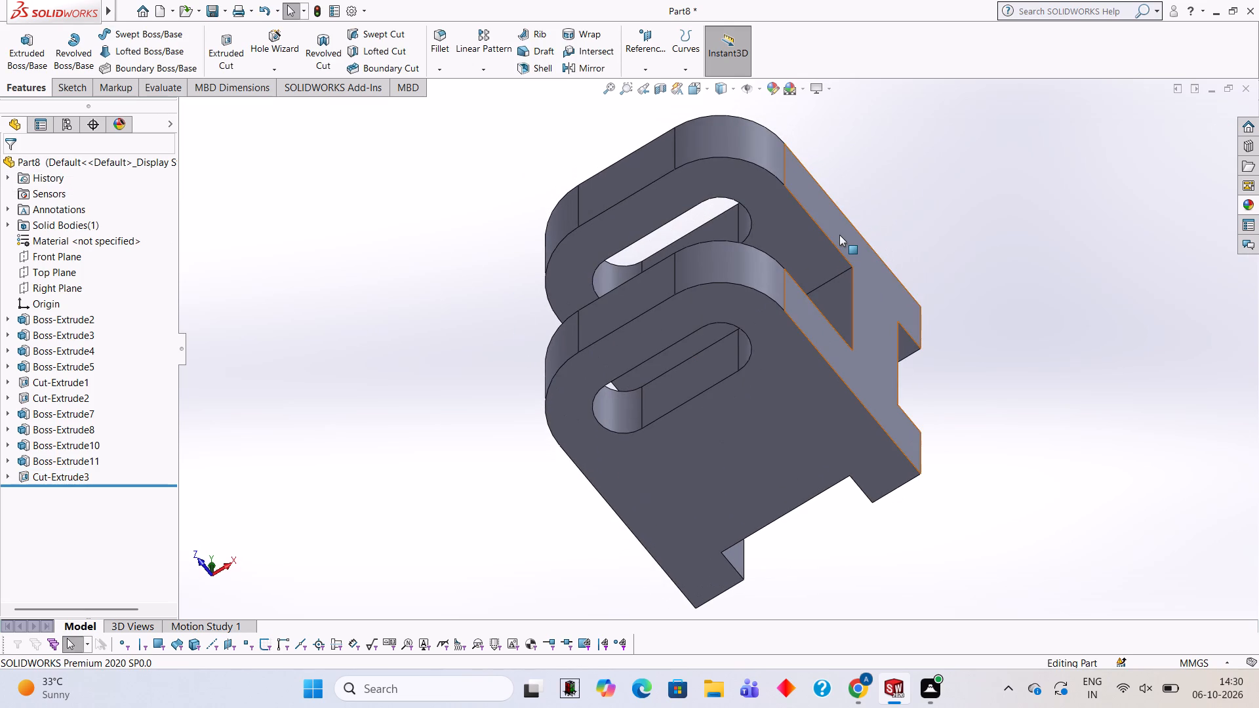
middle_click_drag(908, 332, 984, 479)
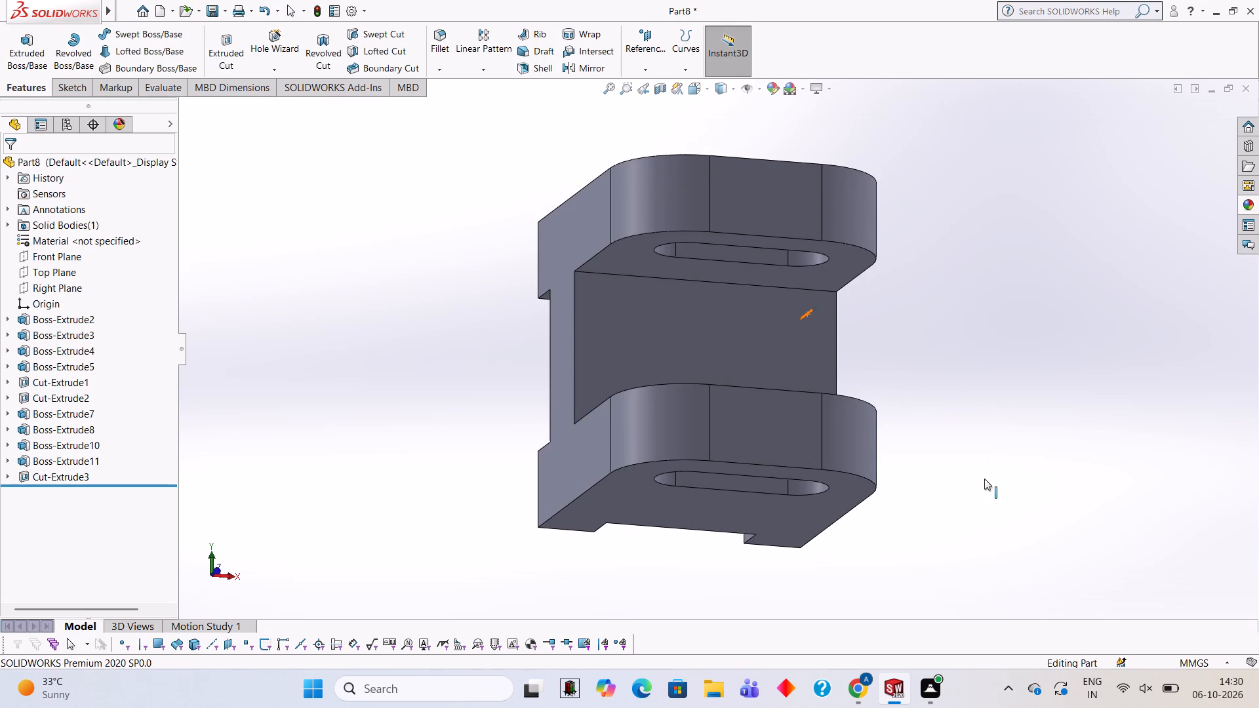
middle_click_drag(785, 334, 610, 419)
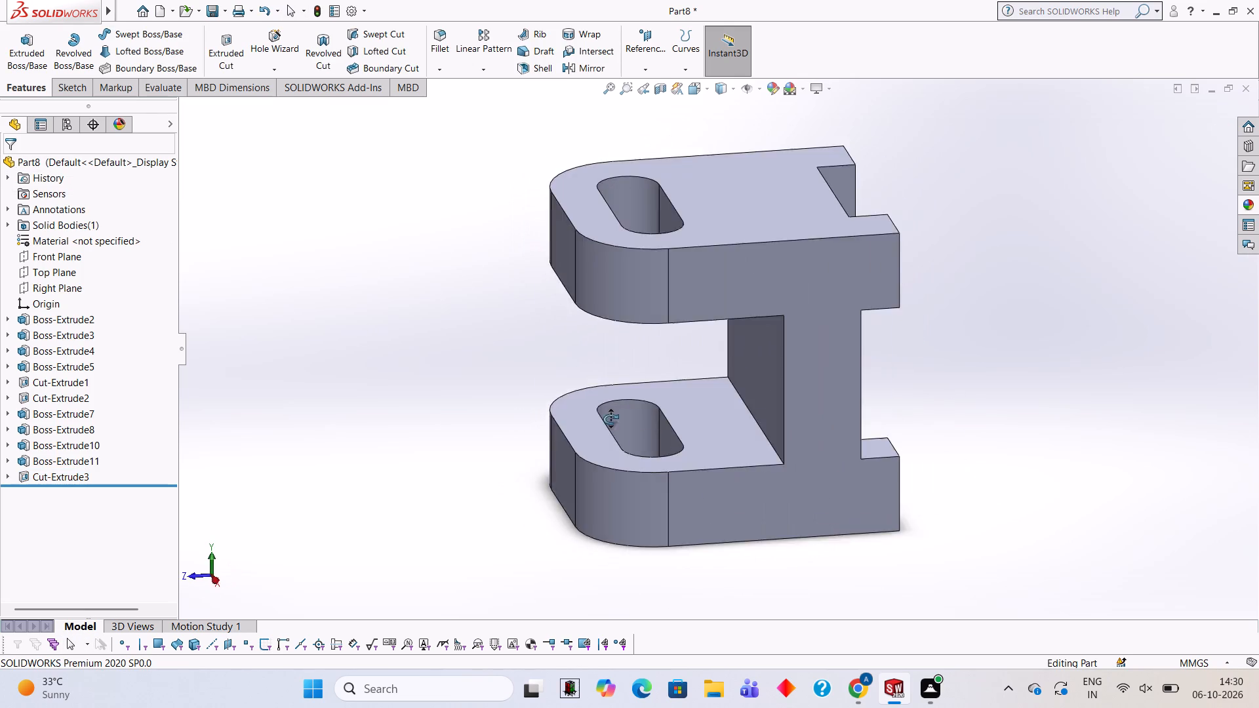
middle_click_drag(610, 419, 603, 414)
scroll(628, 370, "up", 1)
middle_click_drag(643, 377, 701, 368)
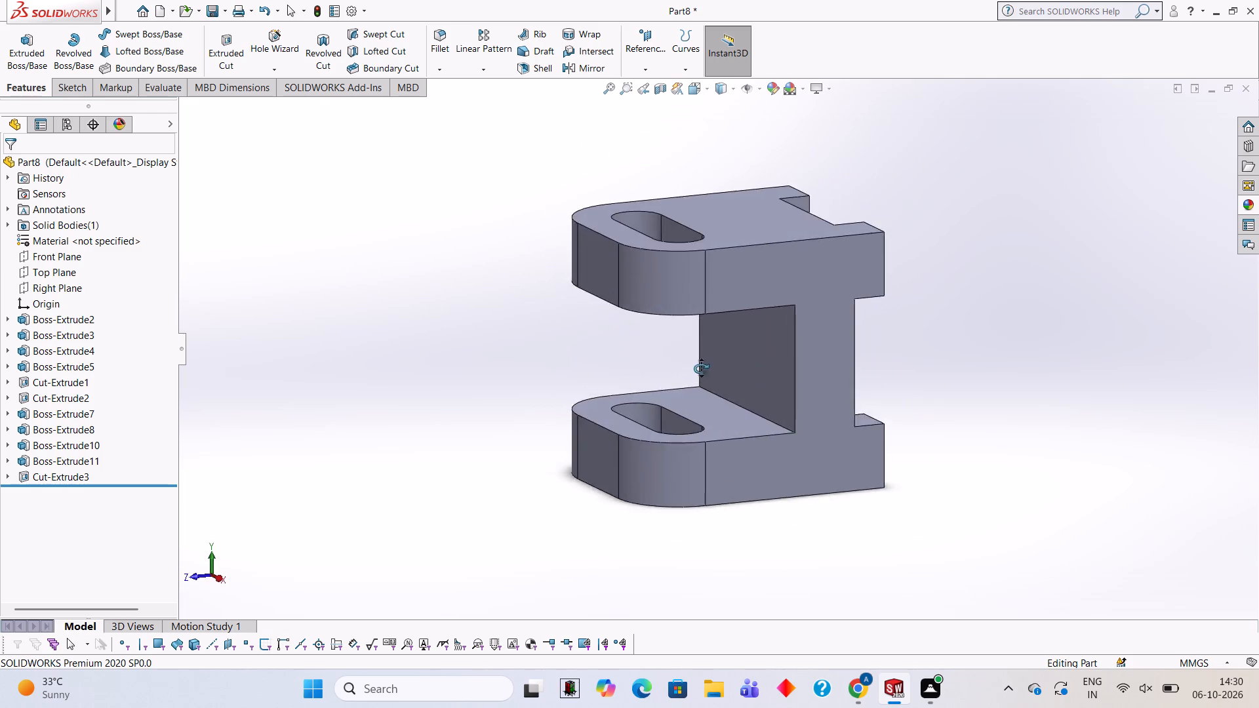
middle_click_drag(701, 368, 665, 309)
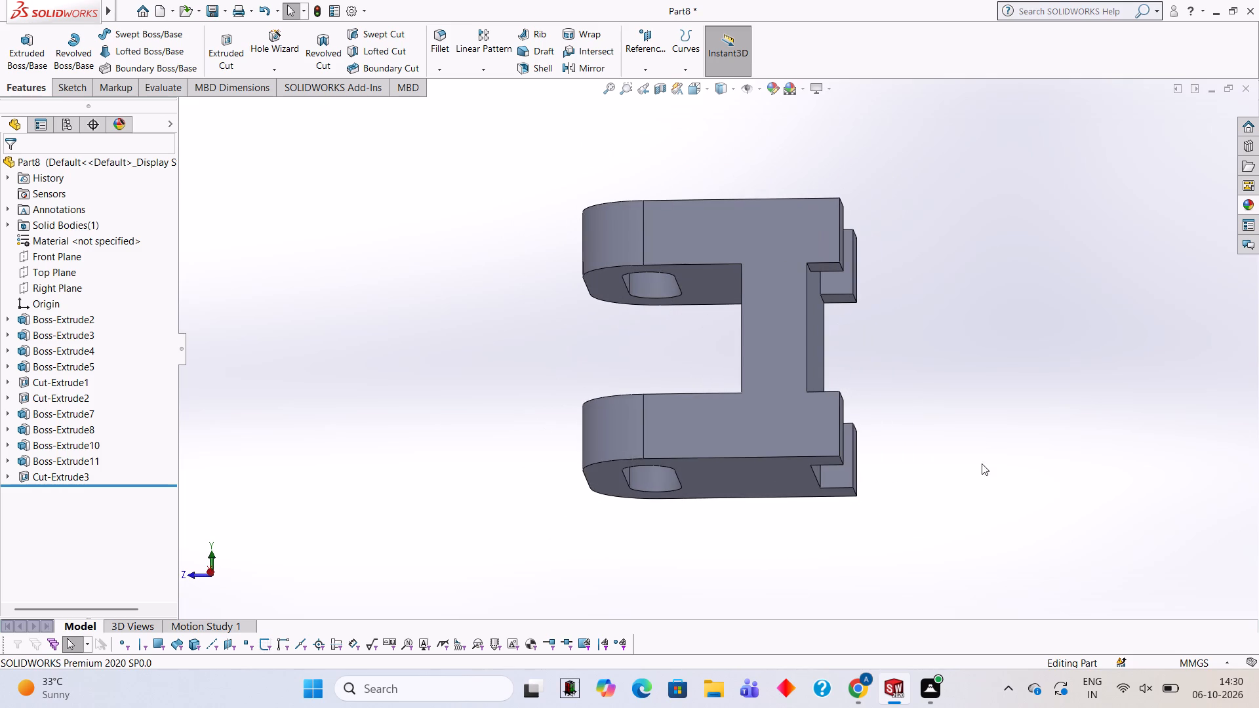
middle_click_drag(829, 361, 873, 509)
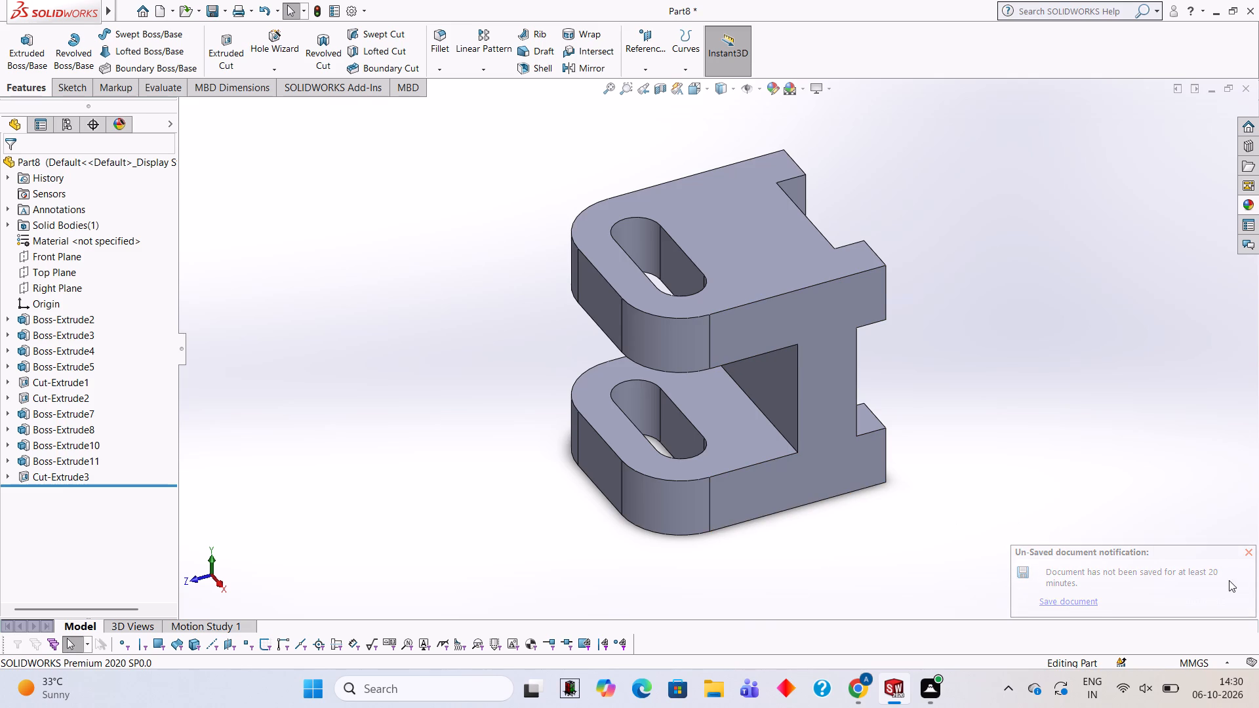
left_click(1245, 545)
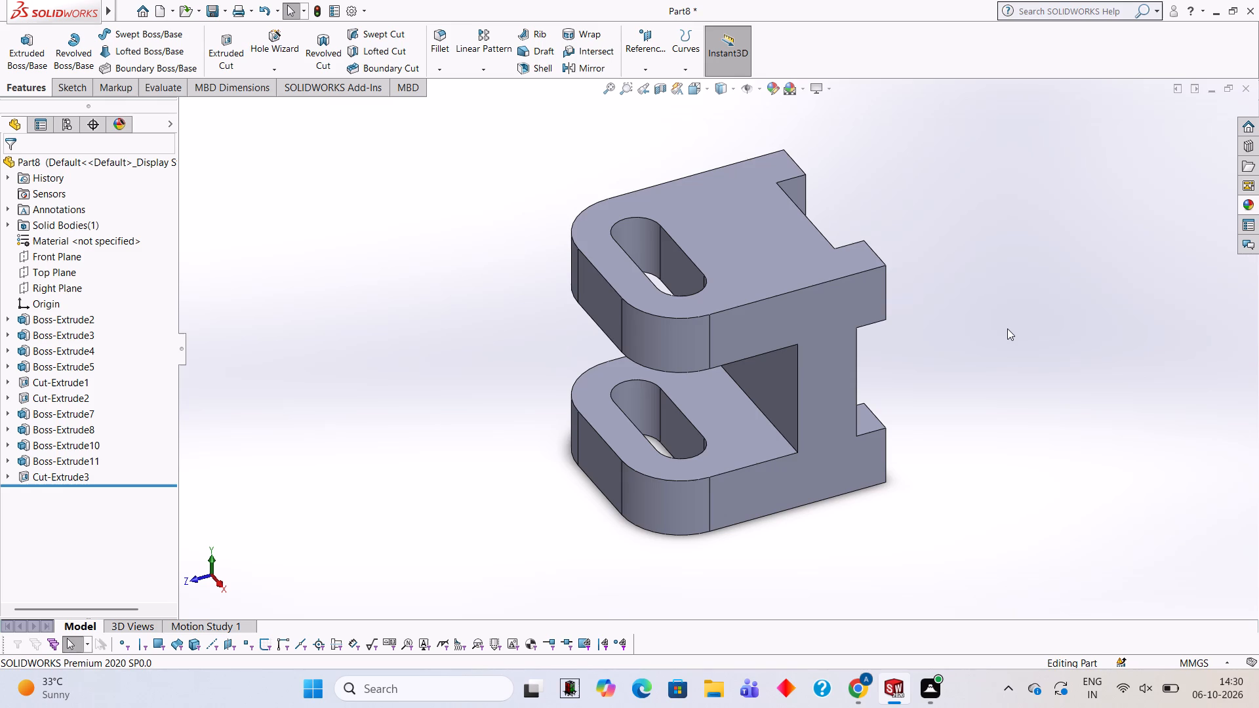
scroll(869, 270, "up", 1)
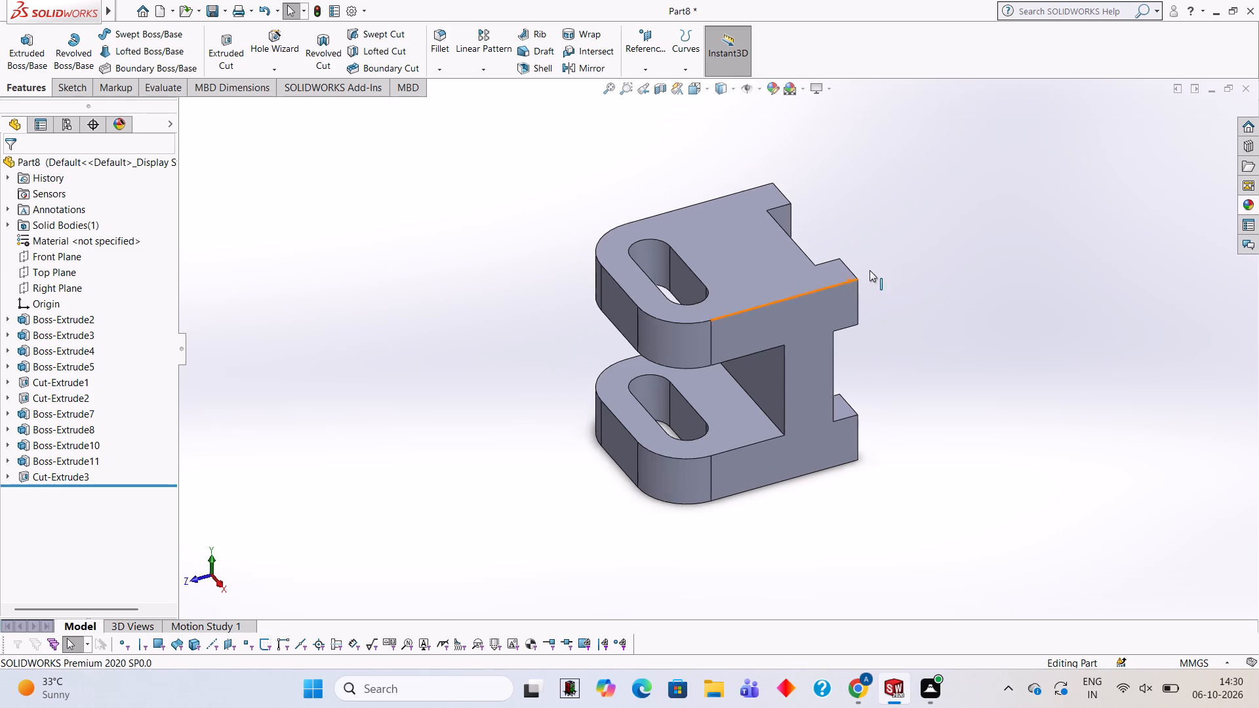
scroll(869, 270, "up", 1)
middle_click_drag(906, 338, 923, 217)
middle_click_drag(843, 279, 871, 296)
scroll(833, 304, "down", 1)
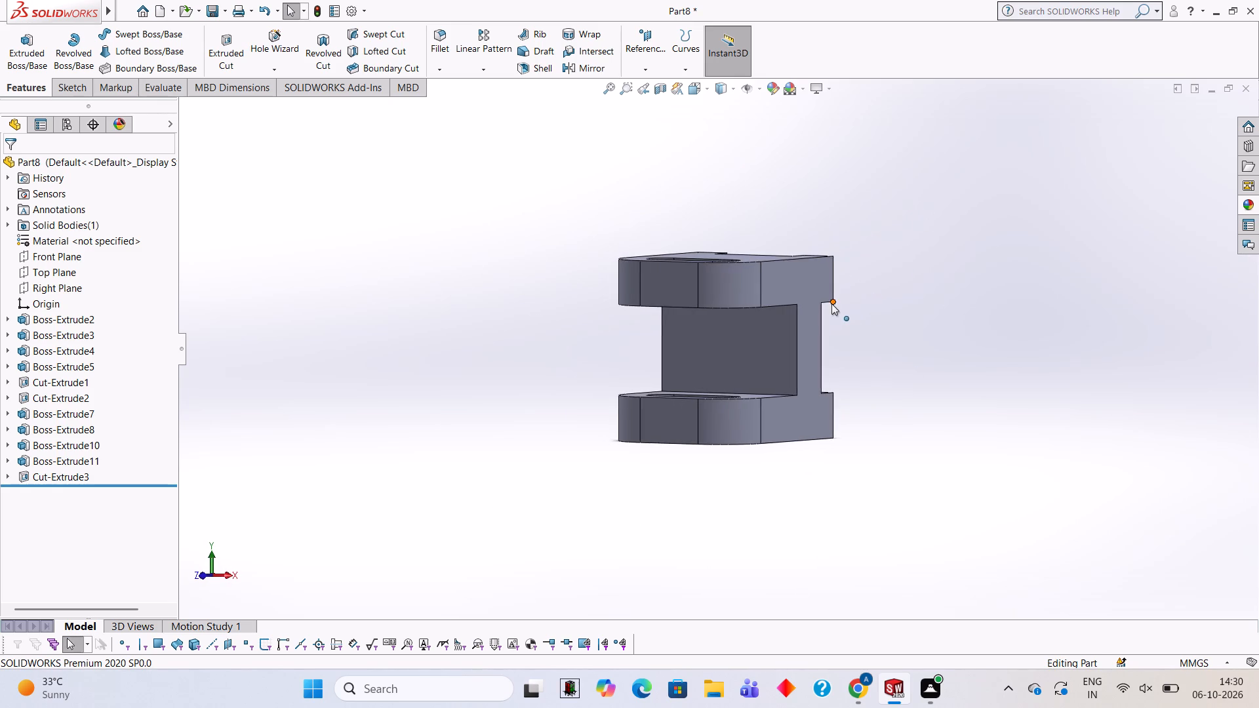
scroll(831, 304, "down", 1)
middle_click_drag(877, 283, 792, 409)
middle_click_drag(792, 409, 801, 381)
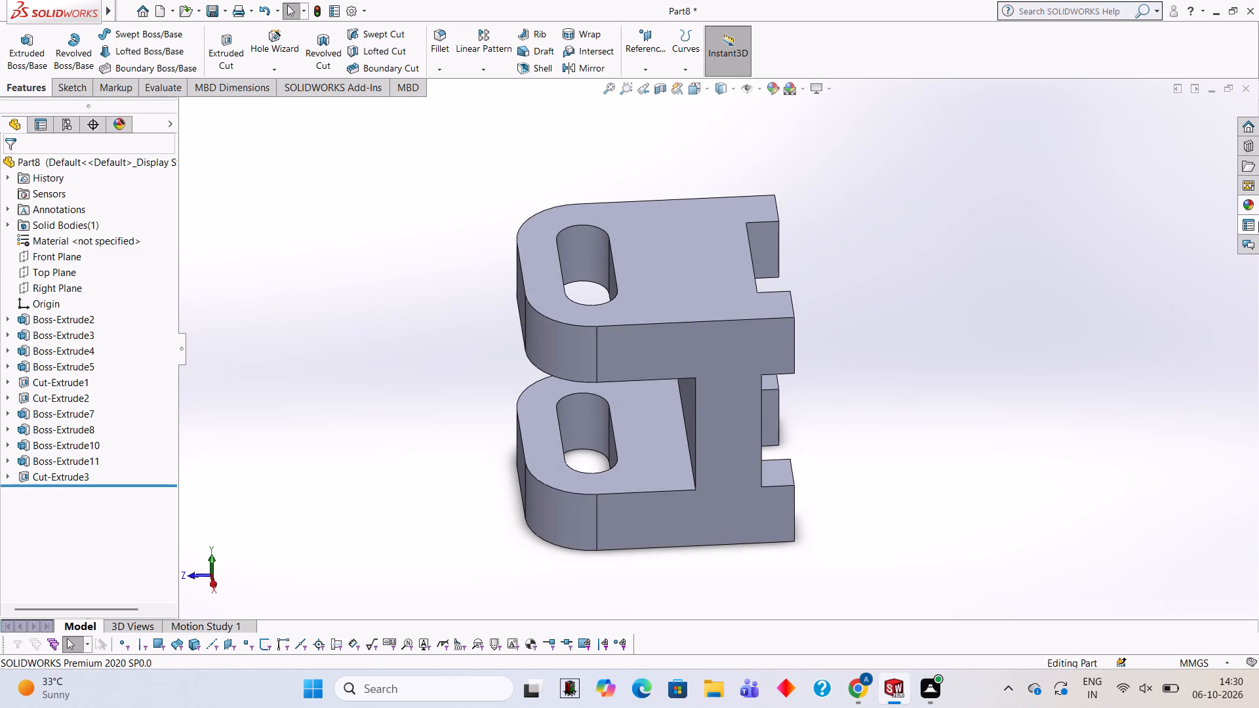
Apply the solid Red appearance to the whole body.
left_click(1253, 208)
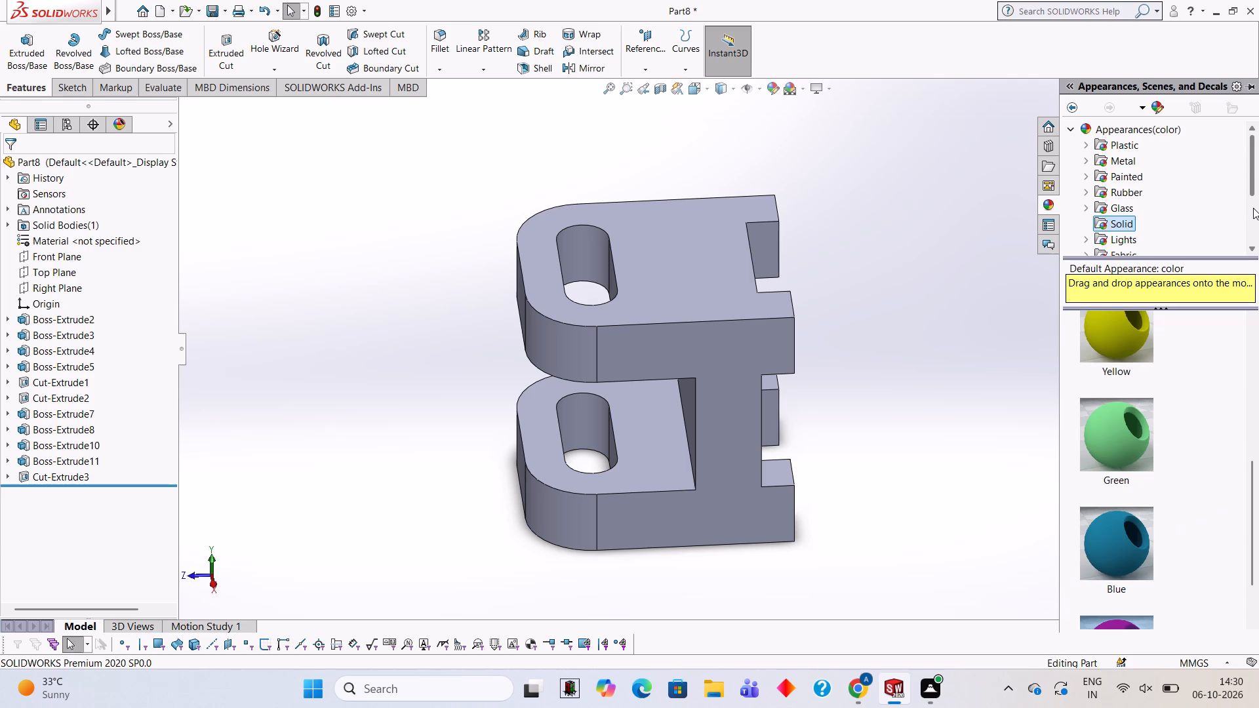
scroll(1150, 415, "down", 7)
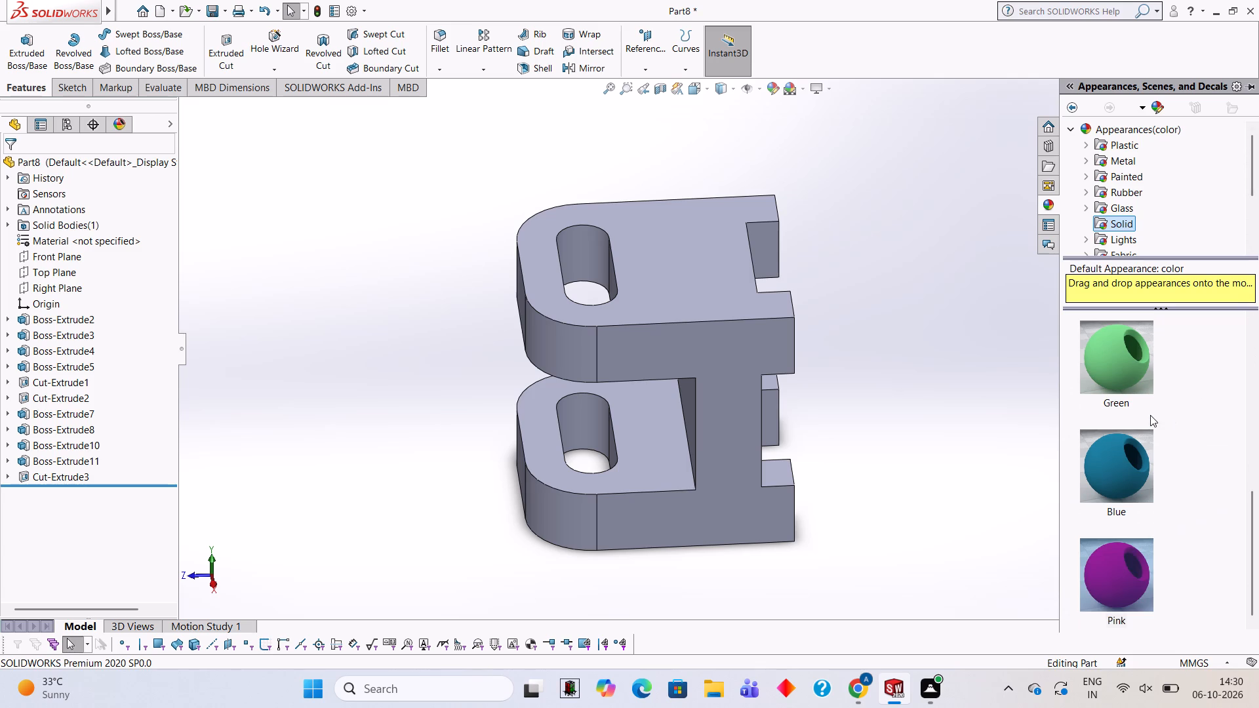
scroll(1150, 415, "down", 4)
scroll(1150, 415, "up", 9)
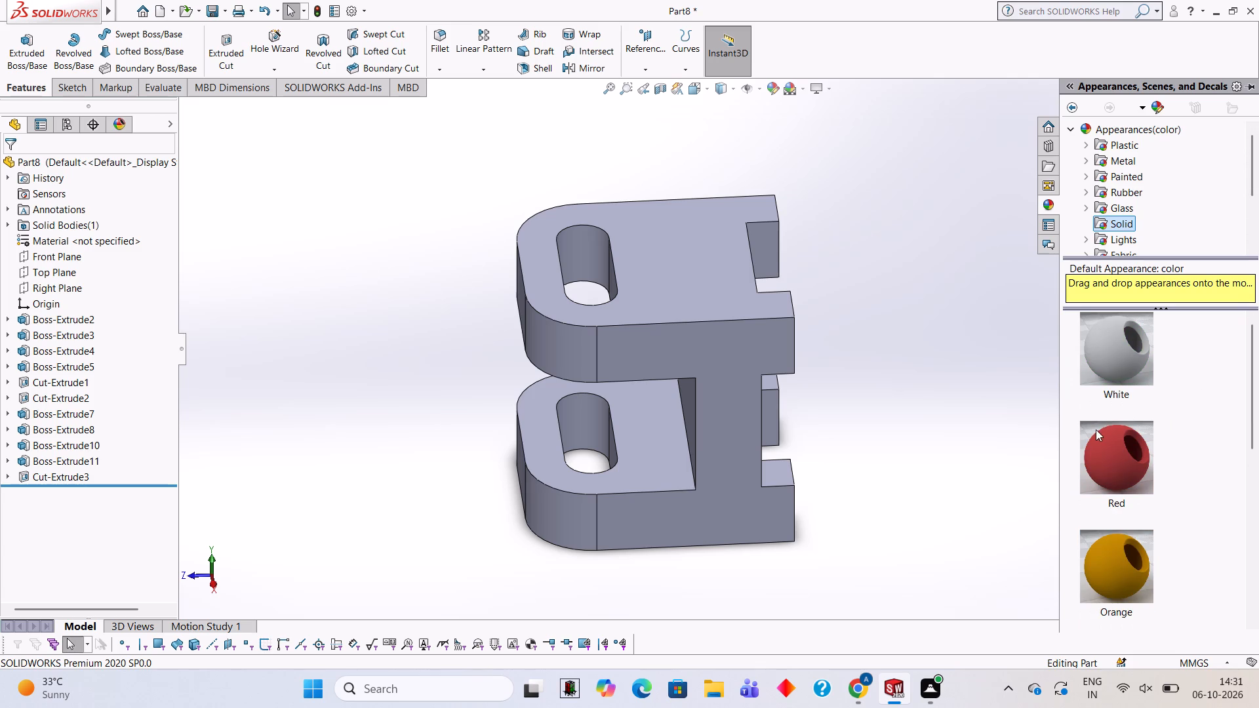
left_click_drag(1106, 456, 647, 331)
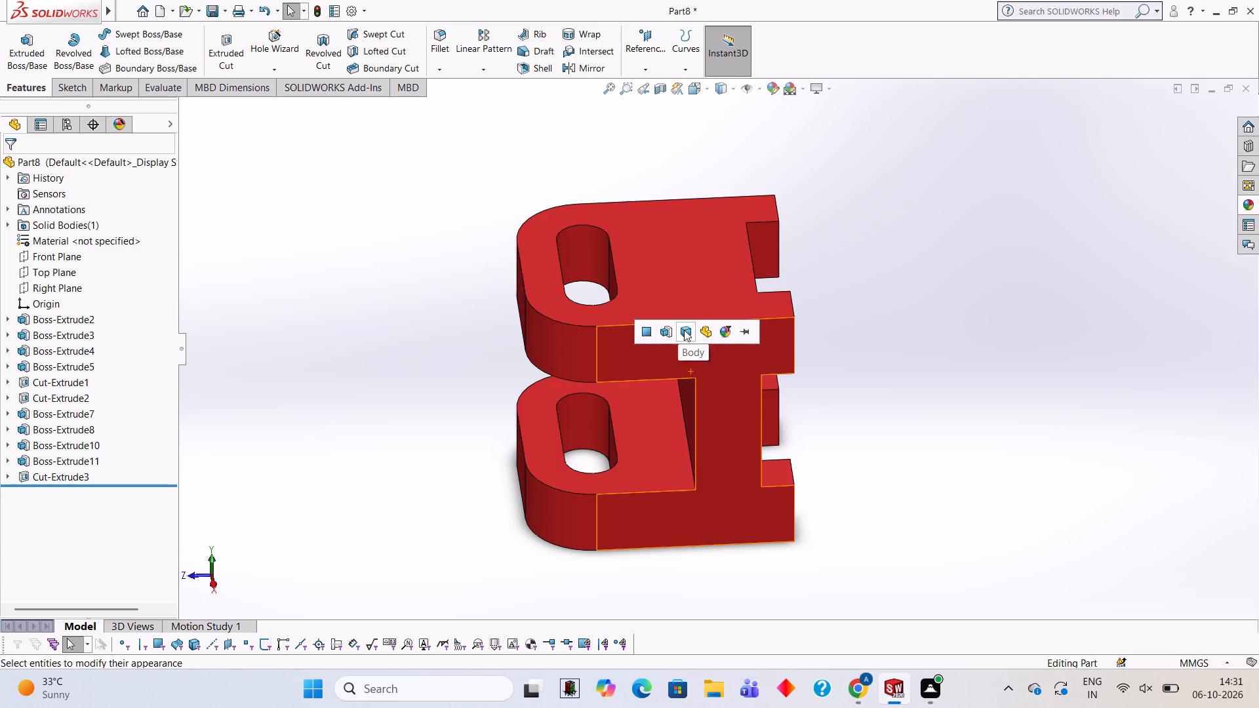
left_click(684, 330)
Apply the solid Yellow appearance to the slot cut feature, covering the inner walls in both slabs.
middle_click_drag(672, 397, 710, 417)
scroll(620, 418, "down", 1)
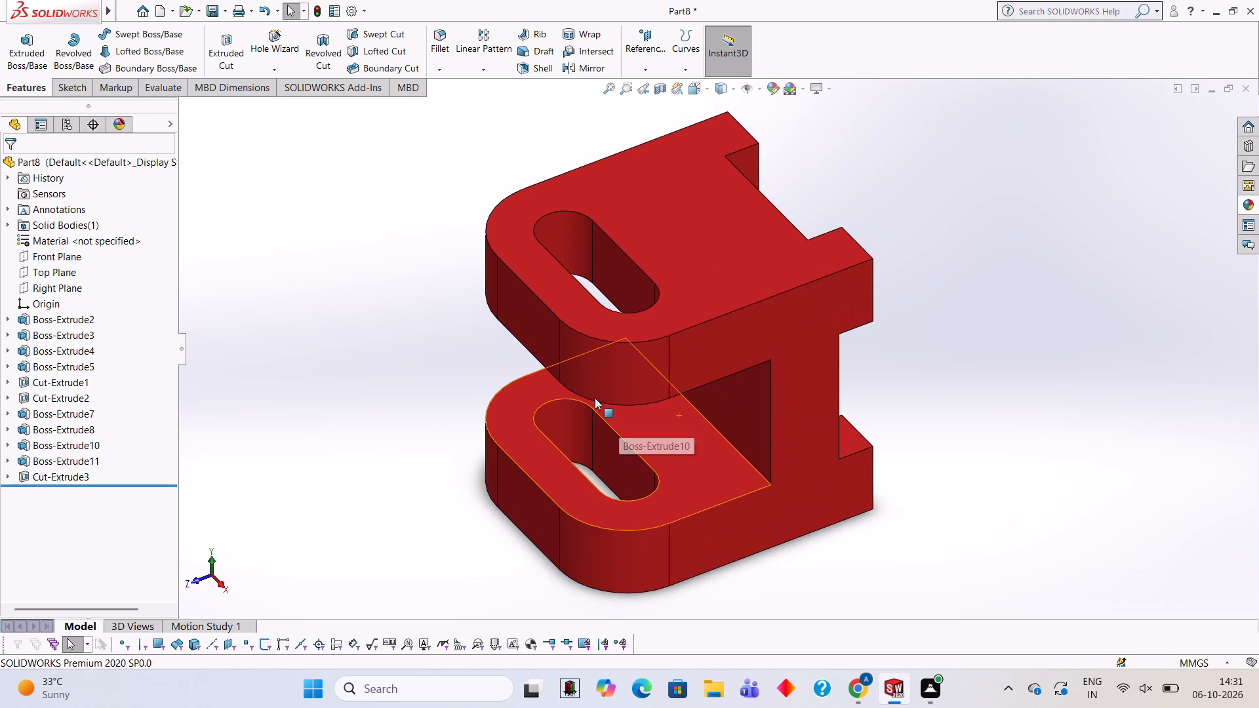
scroll(593, 397, "down", 1)
left_click(1249, 209)
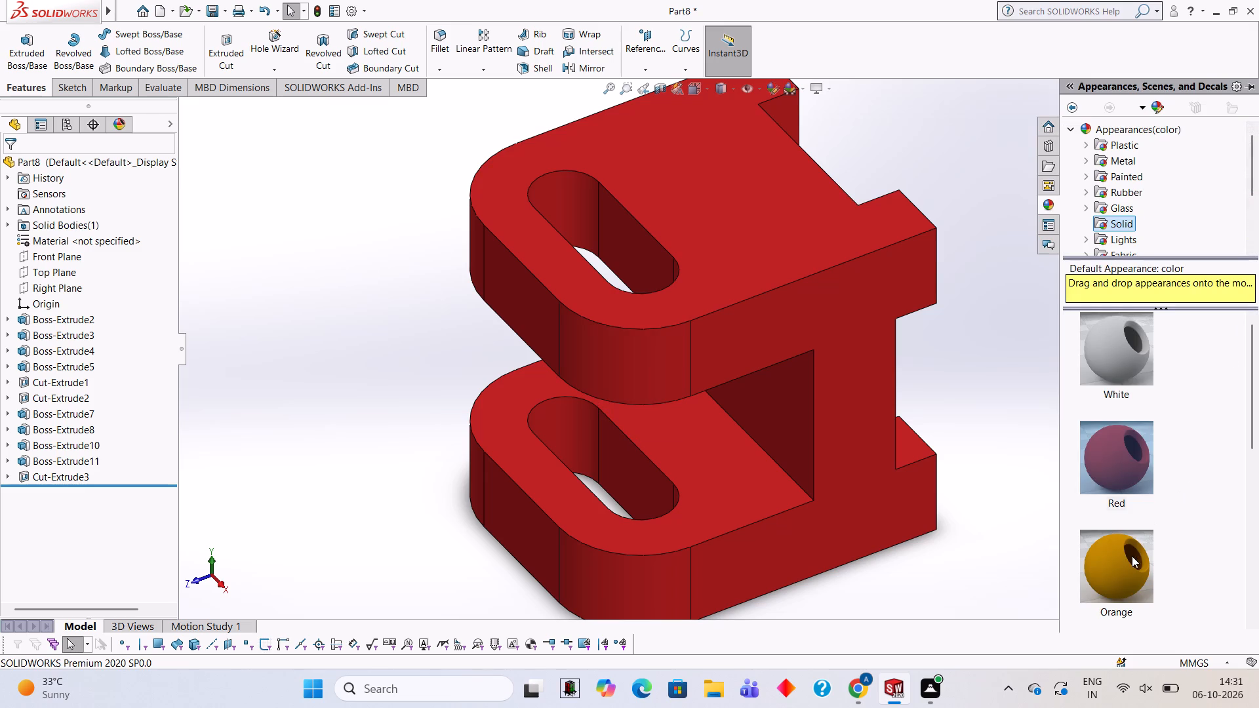
scroll(1132, 556, "down", 4)
scroll(1127, 399, "down", 3)
scroll(1123, 407, "up", 1)
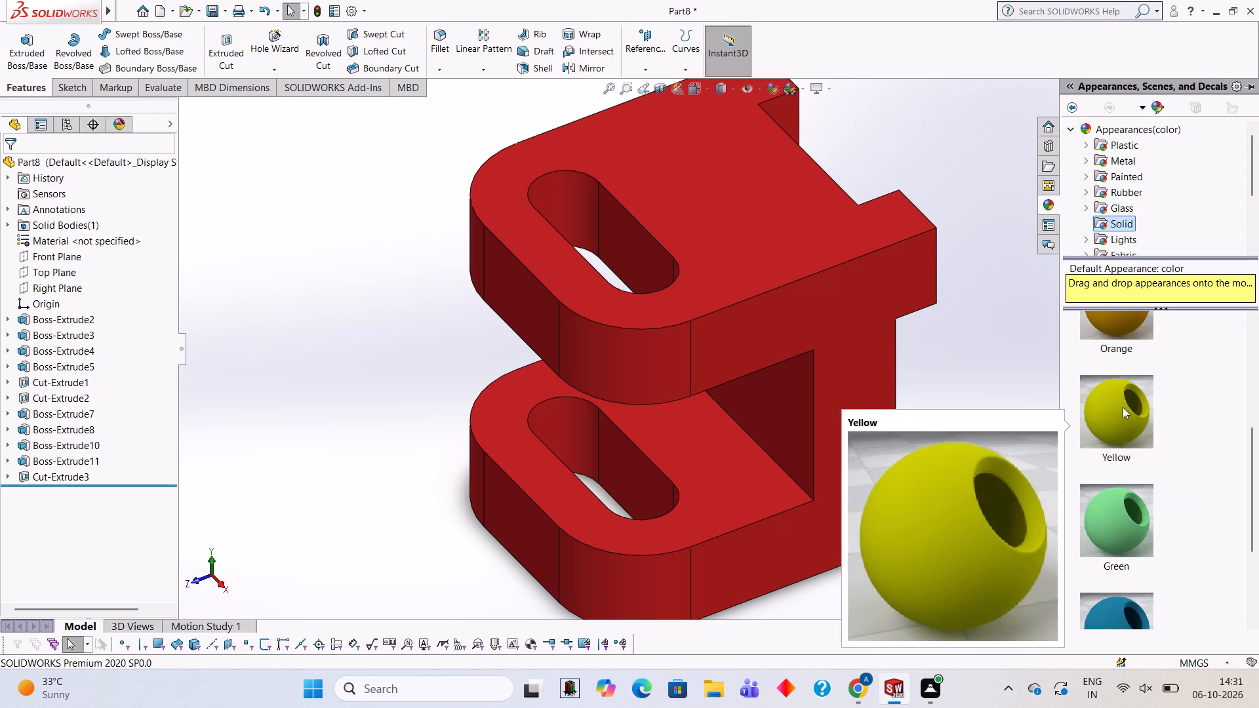
left_click_drag(1123, 407, 573, 421)
left_click(573, 421)
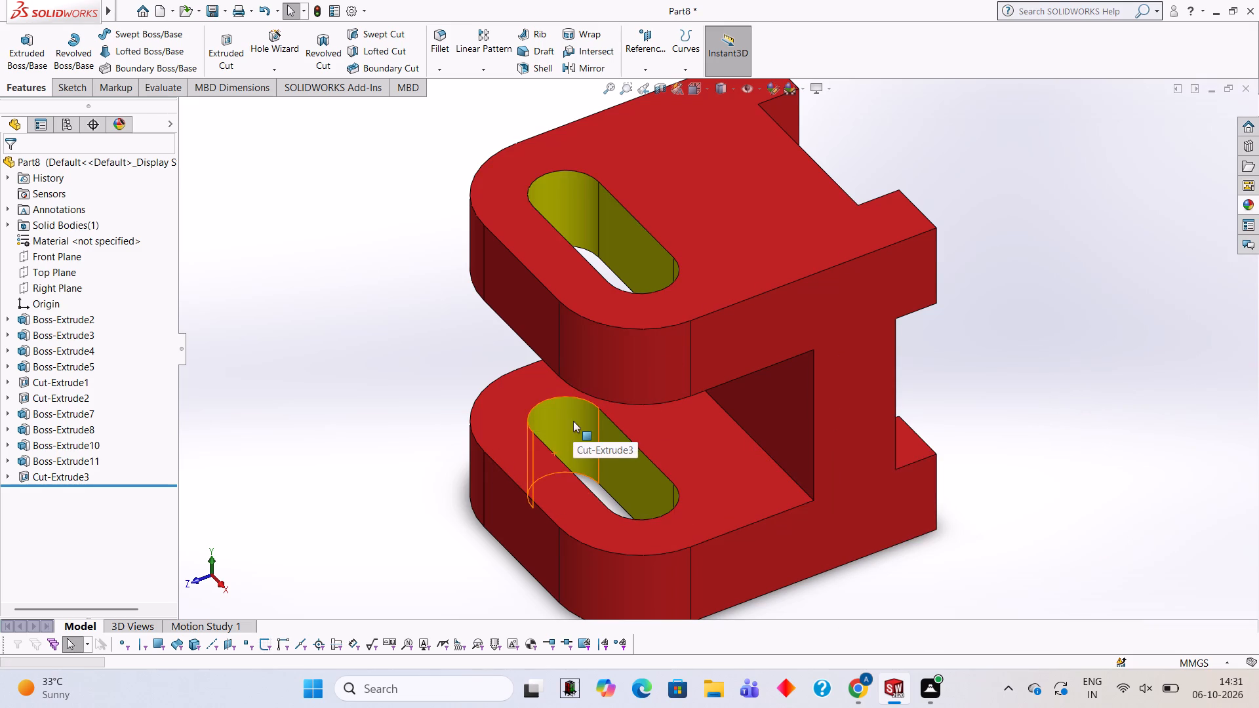
Apply the solid Blue appearance to the extrude feature of the upper projecting slab.
scroll(795, 418, "up", 1)
middle_click_drag(795, 418, 788, 294)
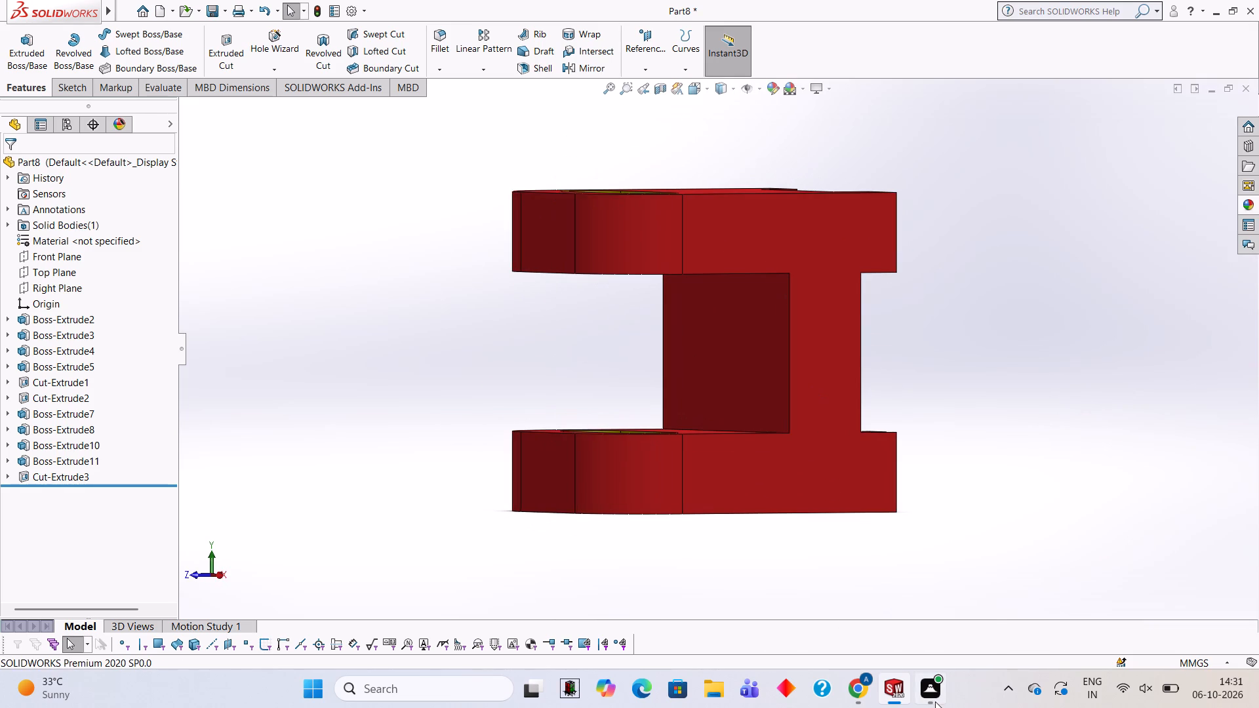
middle_click_drag(829, 361, 852, 371)
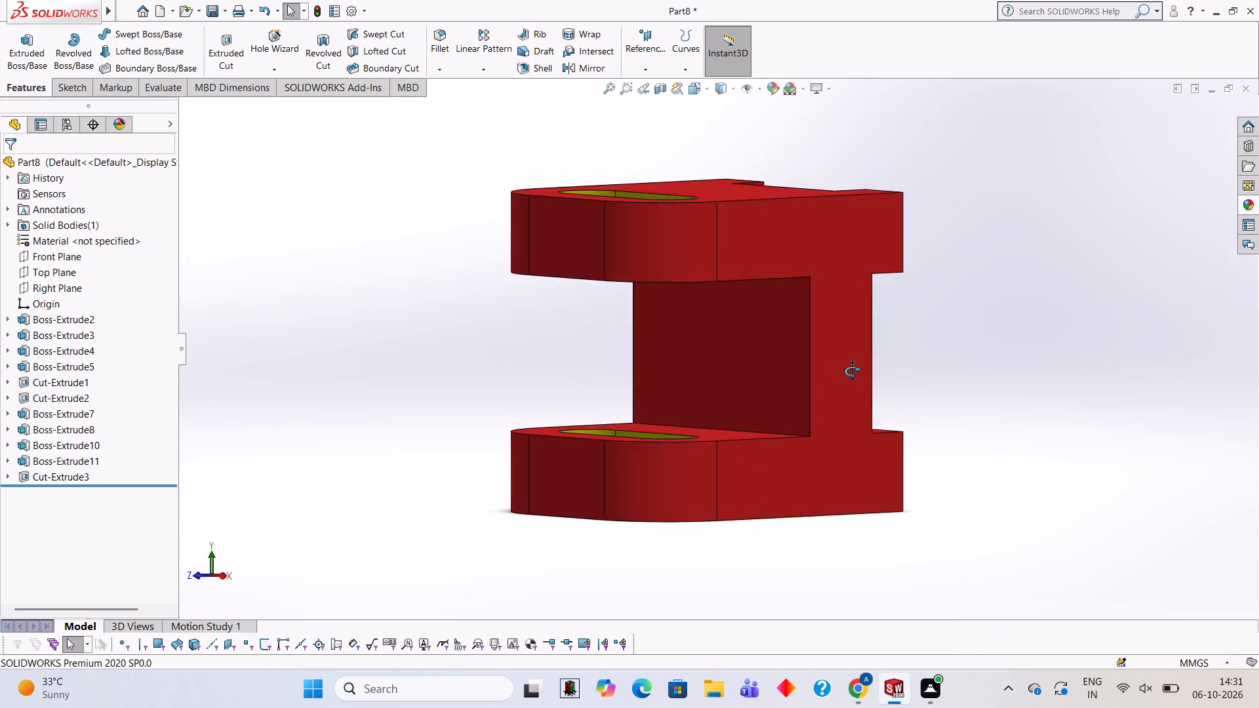
middle_click_drag(852, 371, 892, 393)
left_click(1247, 199)
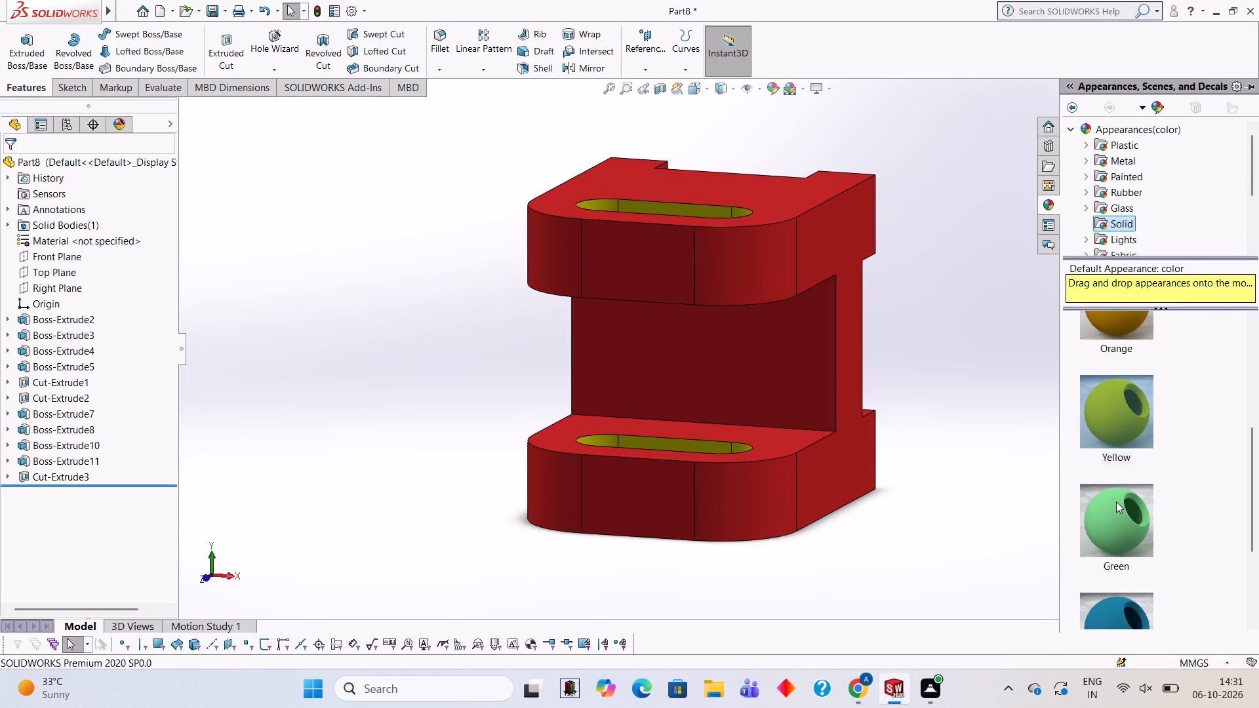
scroll(1116, 501, "down", 2)
left_click_drag(1117, 455, 1112, 455)
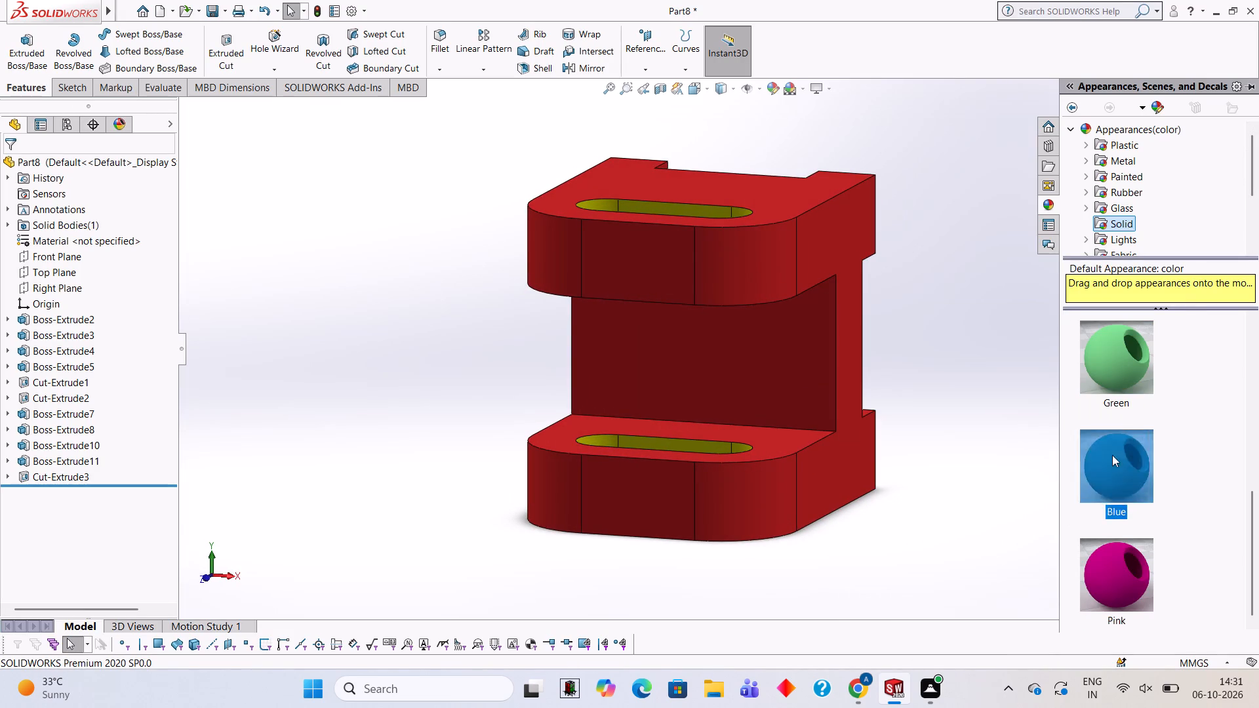
left_click_drag(1112, 455, 730, 256)
left_click(730, 256)
Apply the solid Blue appearance to the extrude feature of the lower projecting slab.
middle_click_drag(851, 456, 858, 280)
middle_click_drag(988, 329, 911, 420)
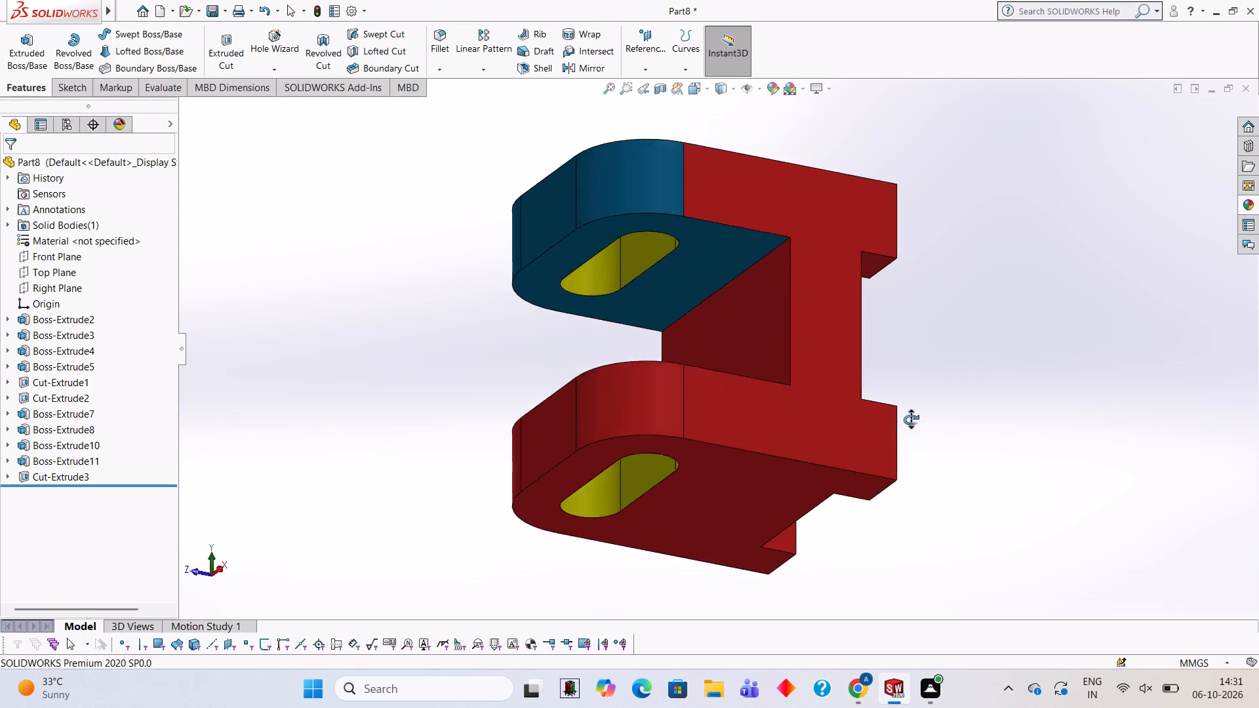
middle_click_drag(911, 420, 915, 330)
left_click(1252, 205)
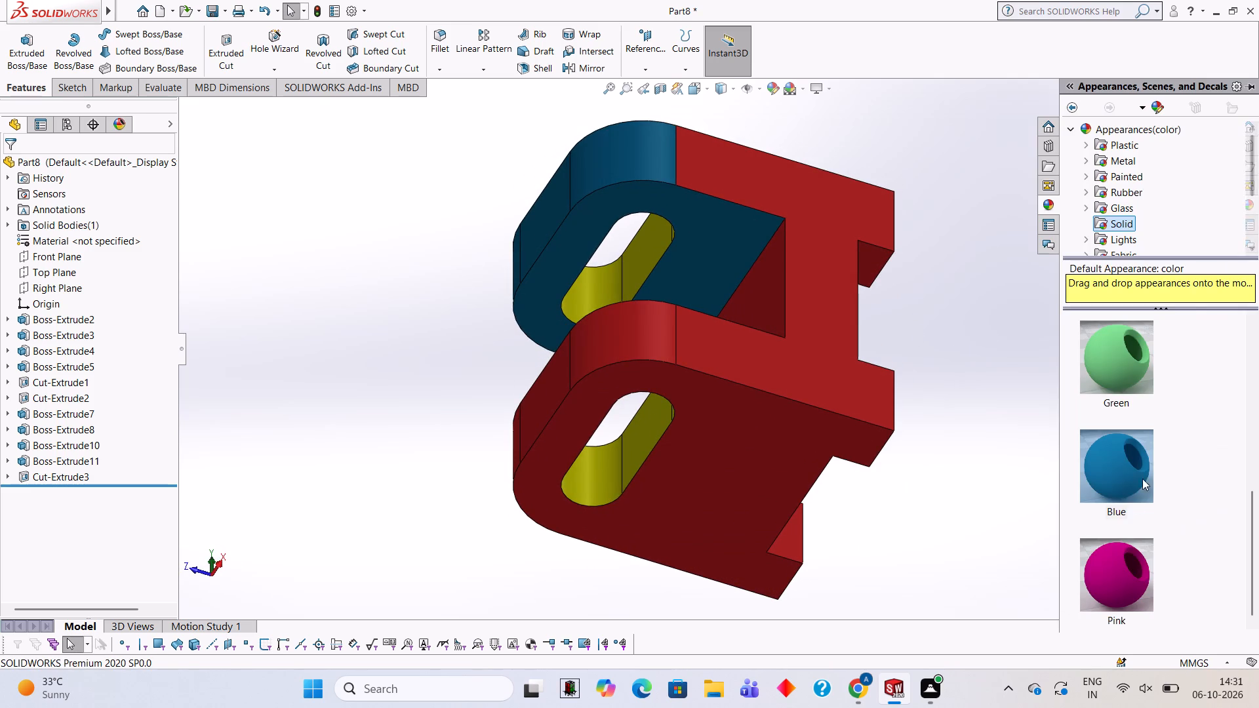
left_click_drag(1118, 474, 596, 341)
left_click(596, 341)
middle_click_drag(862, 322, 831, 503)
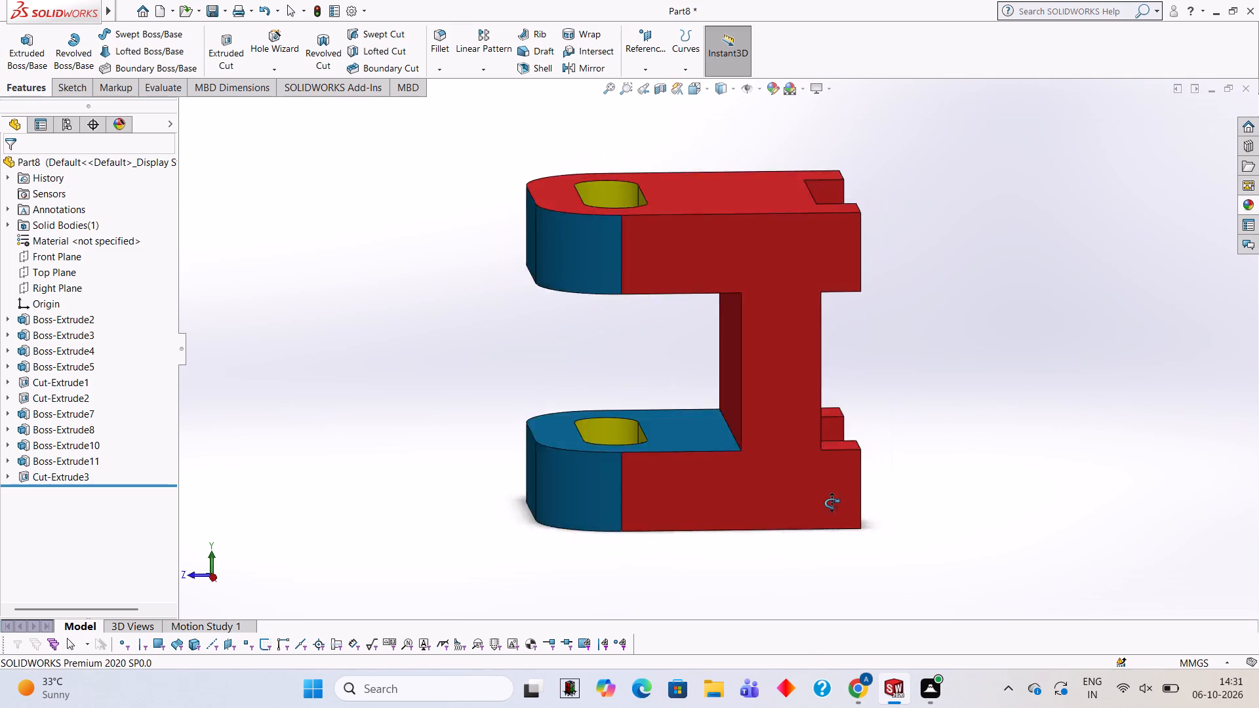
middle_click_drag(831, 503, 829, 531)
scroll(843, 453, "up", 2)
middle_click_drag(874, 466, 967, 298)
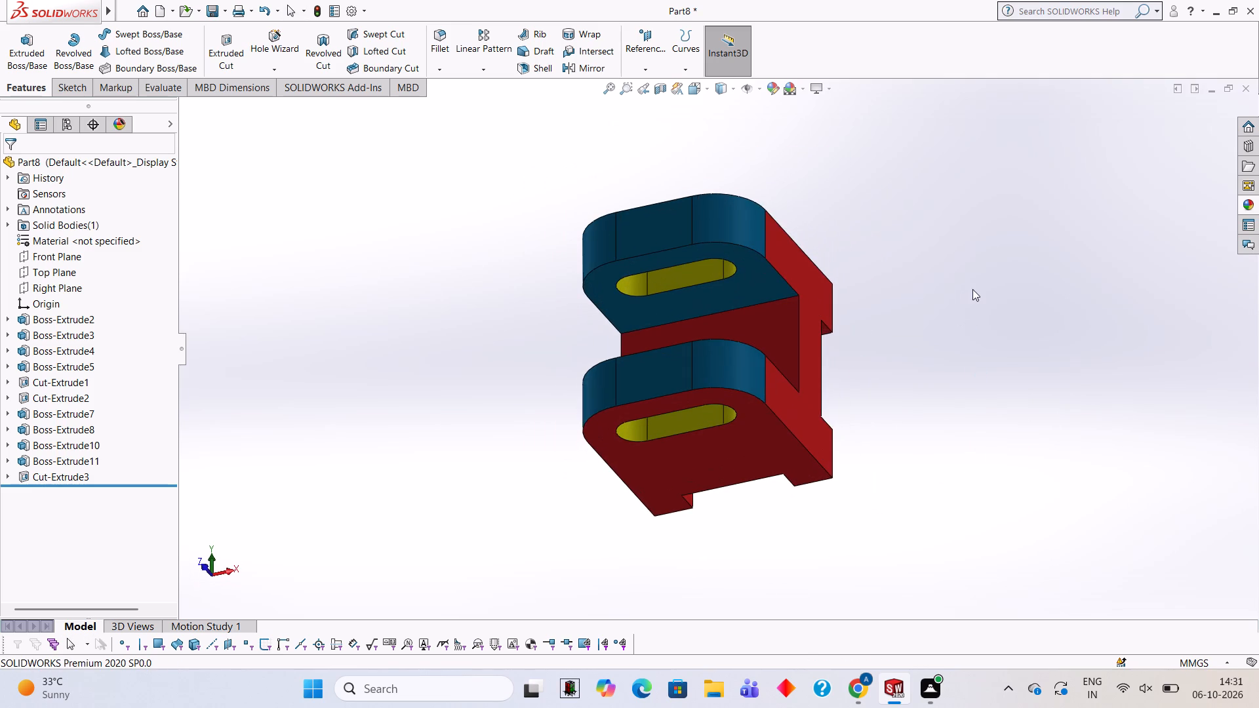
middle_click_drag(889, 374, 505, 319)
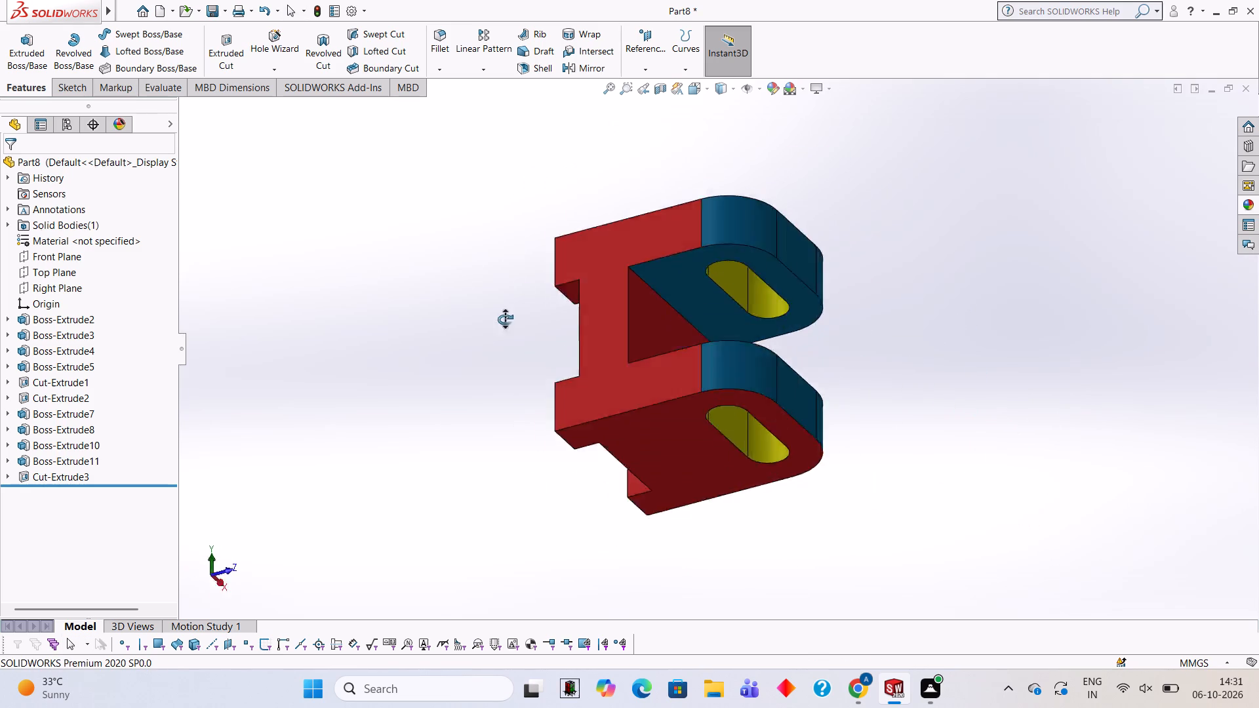
Examine the coloured part from all sides, checking the slabs, slots, corner lugs and side profile.
middle_click_drag(505, 319, 819, 412)
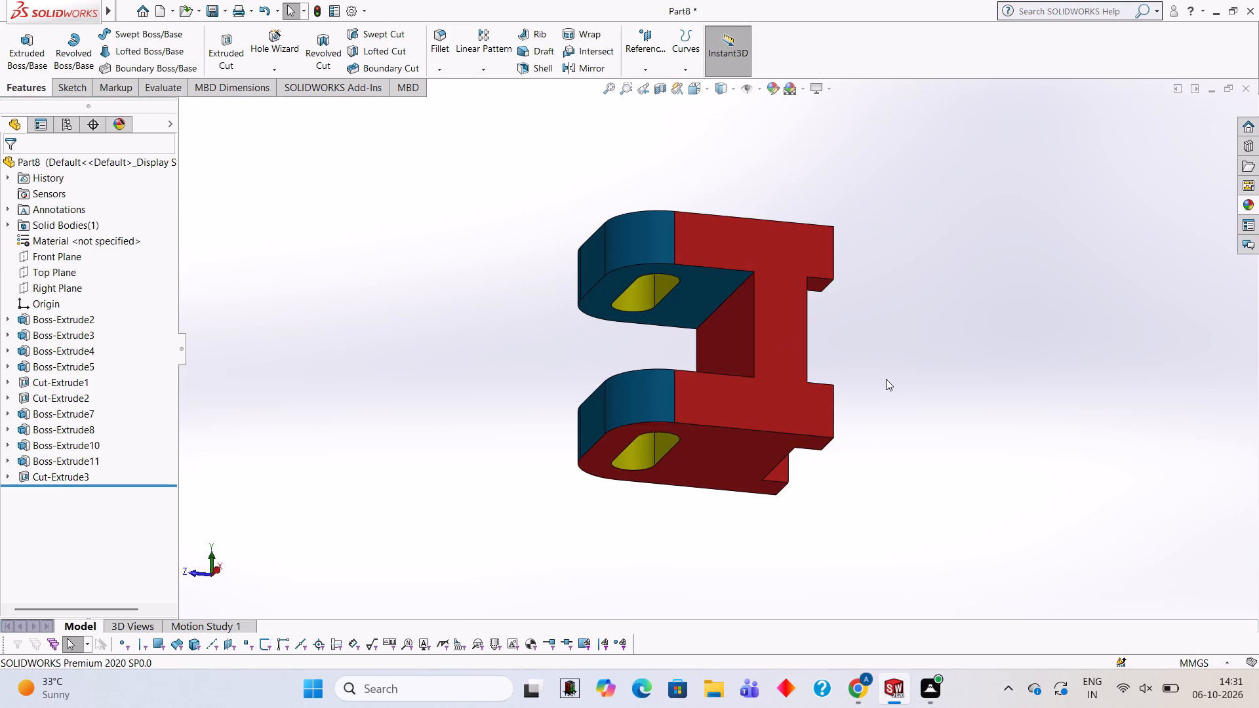
middle_click_drag(903, 353, 910, 514)
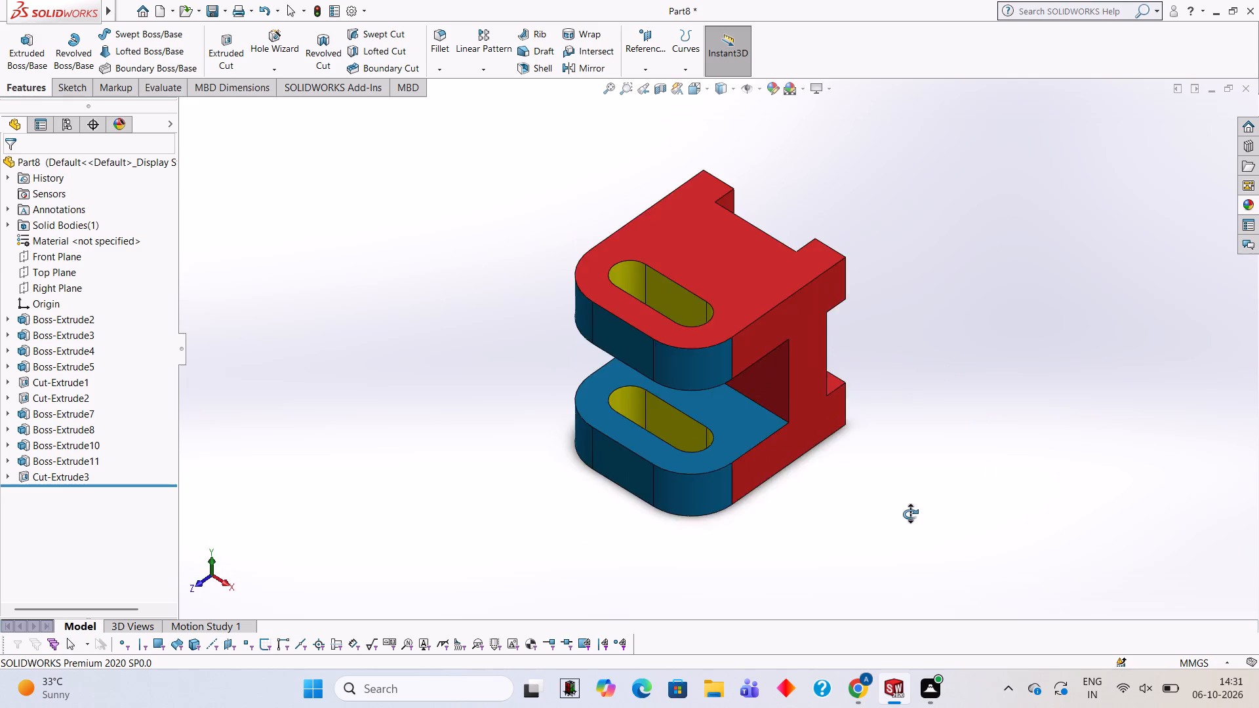
middle_click_drag(910, 514, 888, 446)
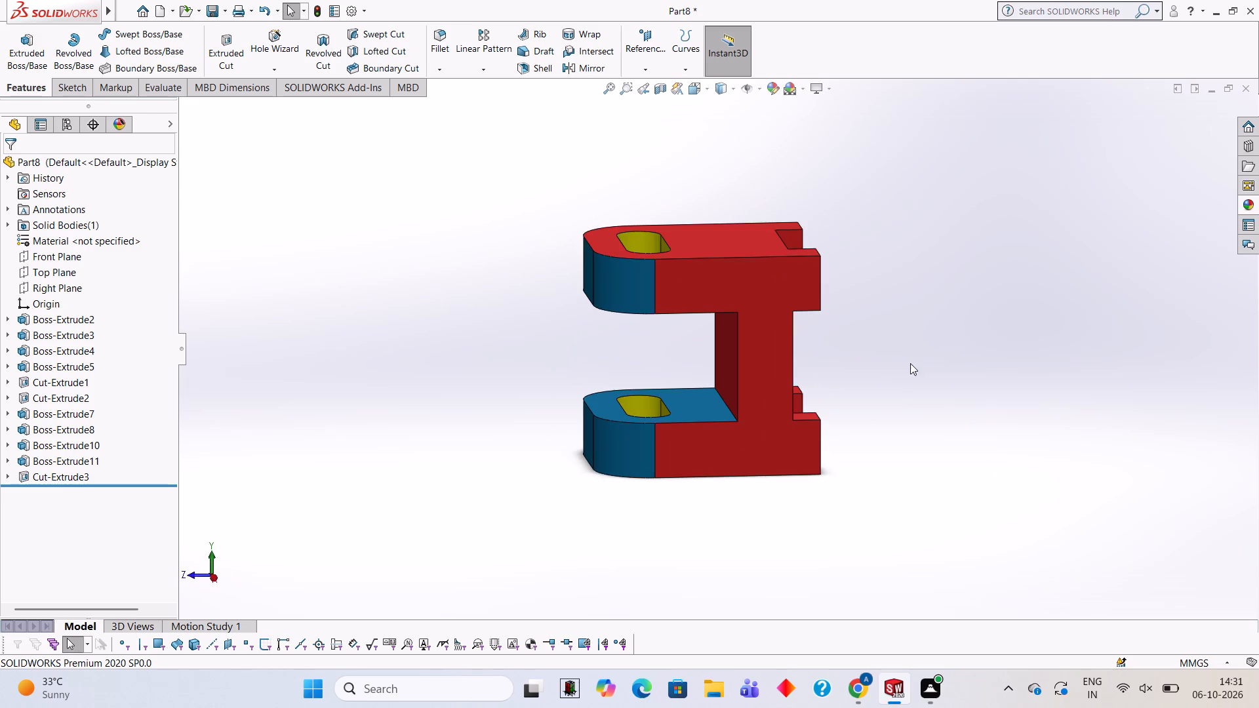
middle_click_drag(911, 363, 797, 393)
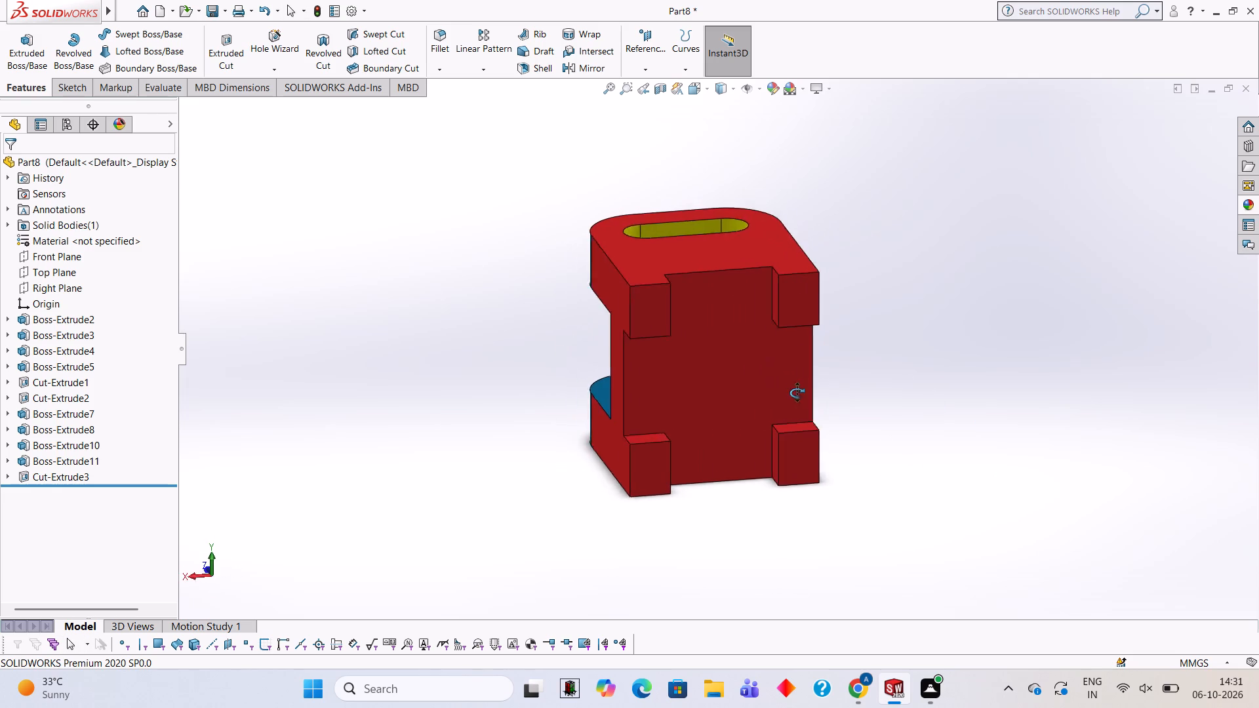
middle_click_drag(797, 393, 822, 406)
middle_click(822, 406)
middle_click_drag(805, 355, 864, 378)
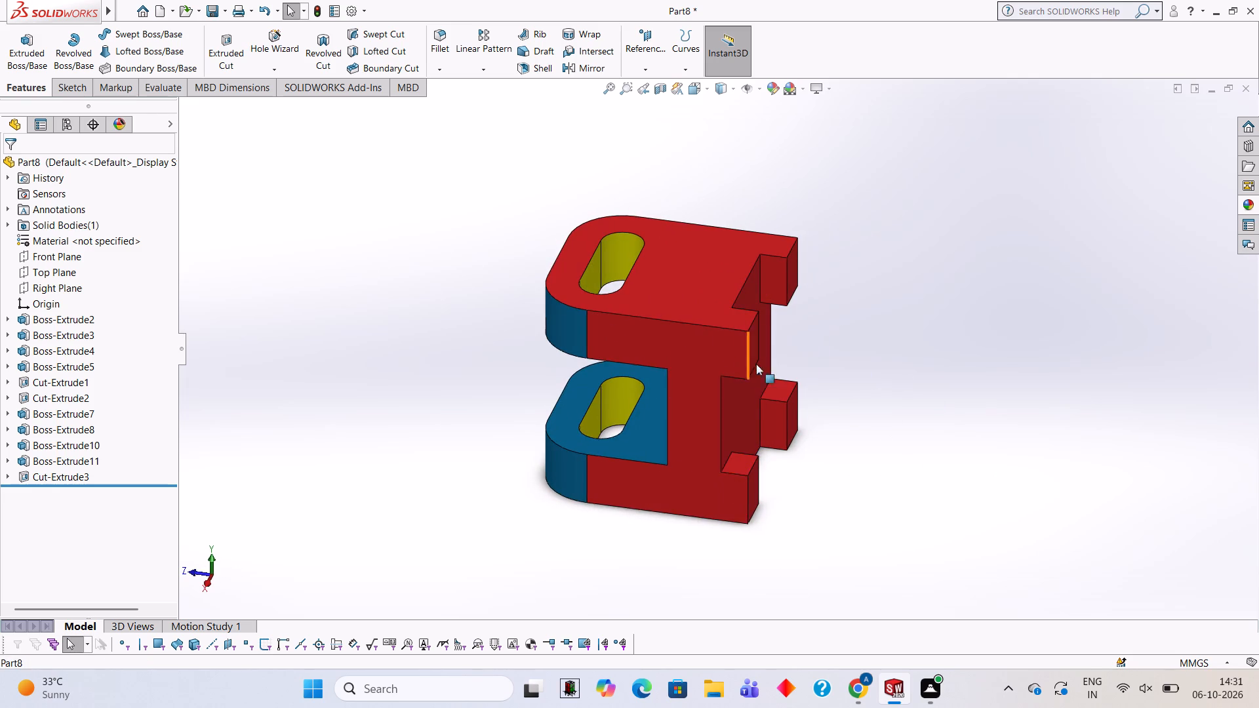
scroll(781, 376, "down", 1)
scroll(693, 387, "up", 2)
middle_click_drag(693, 386, 738, 286)
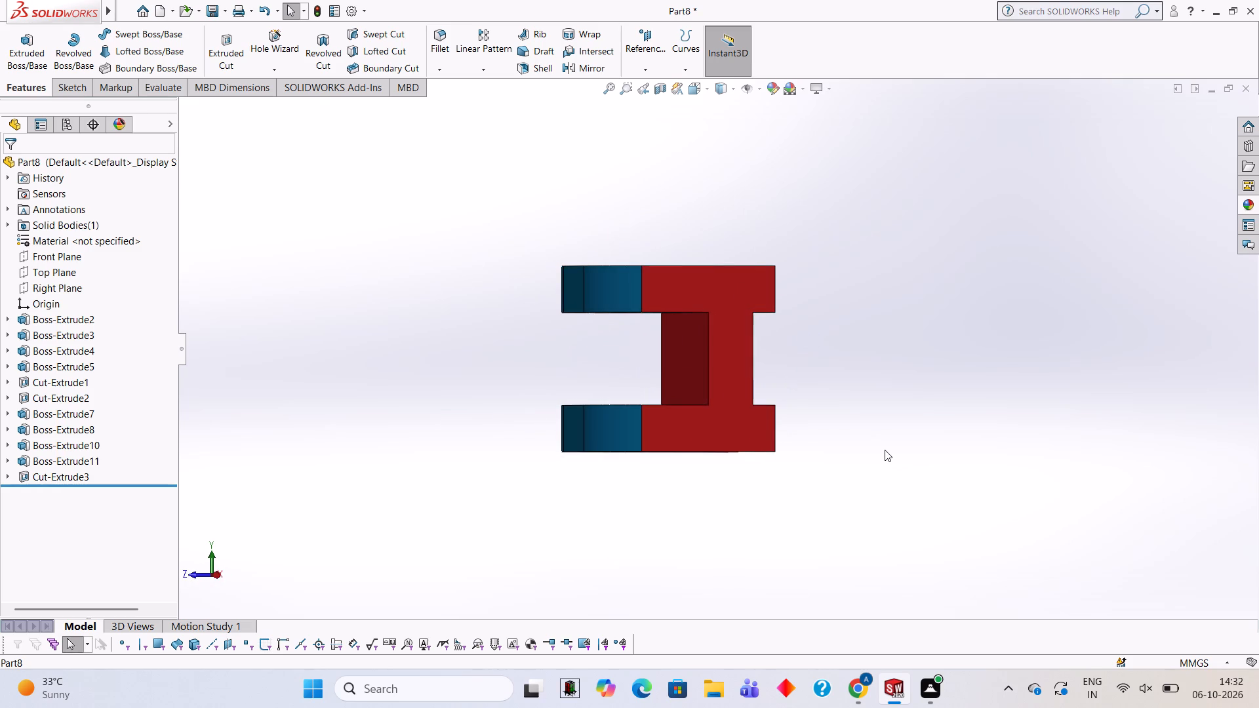
middle_click_drag(870, 362, 943, 338)
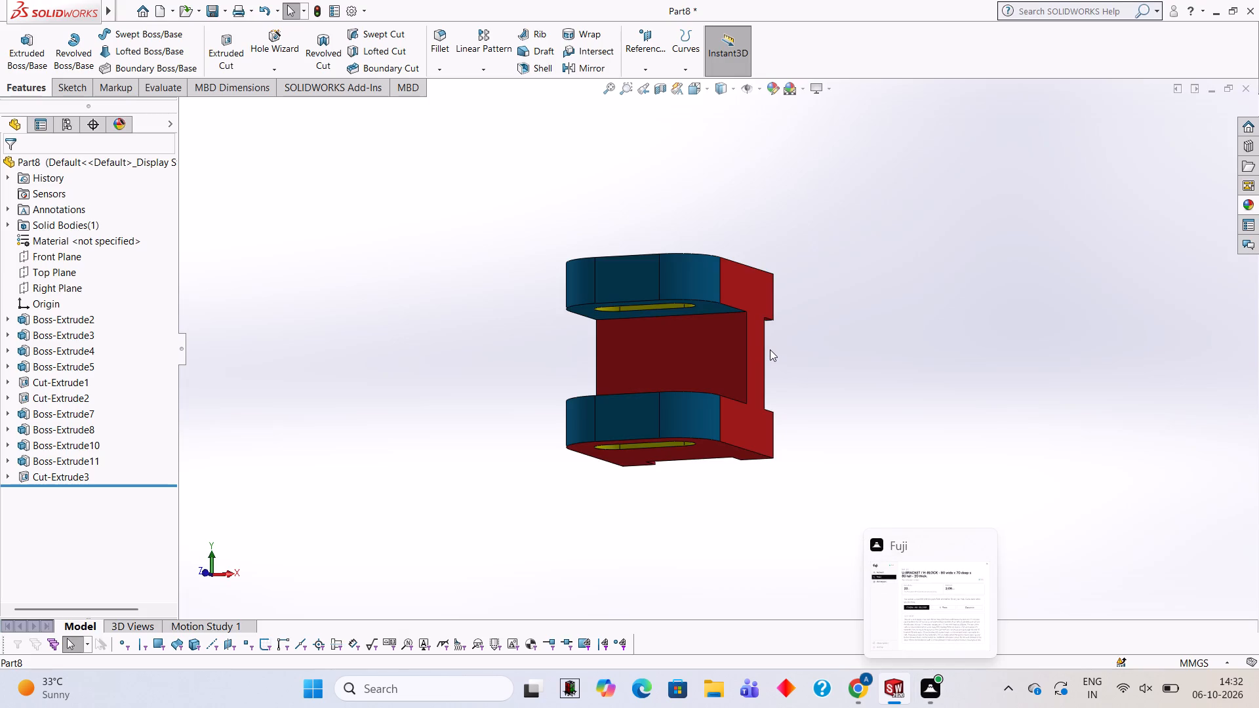
Save the part as "u bracket" in the Documents folder, in SOLIDWORKS Part format.
key("ctrl+s")
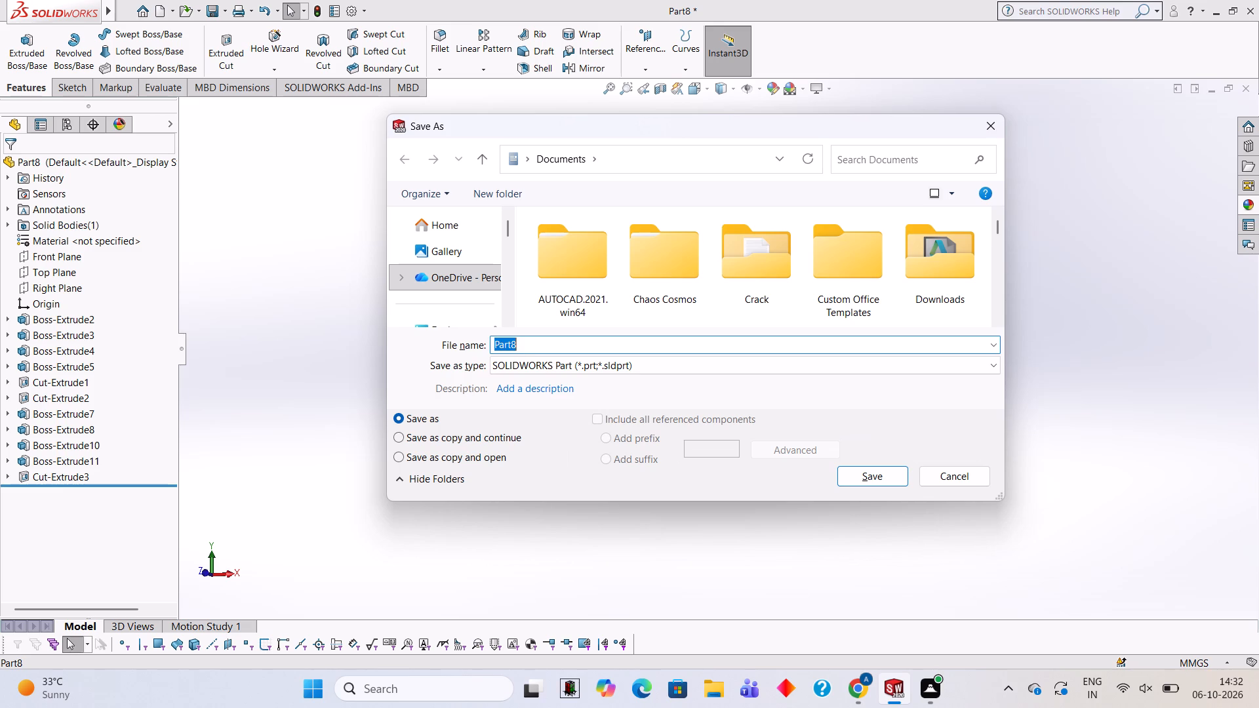
type("u b")
type("rach")
key("BackSpace")
type("ket")
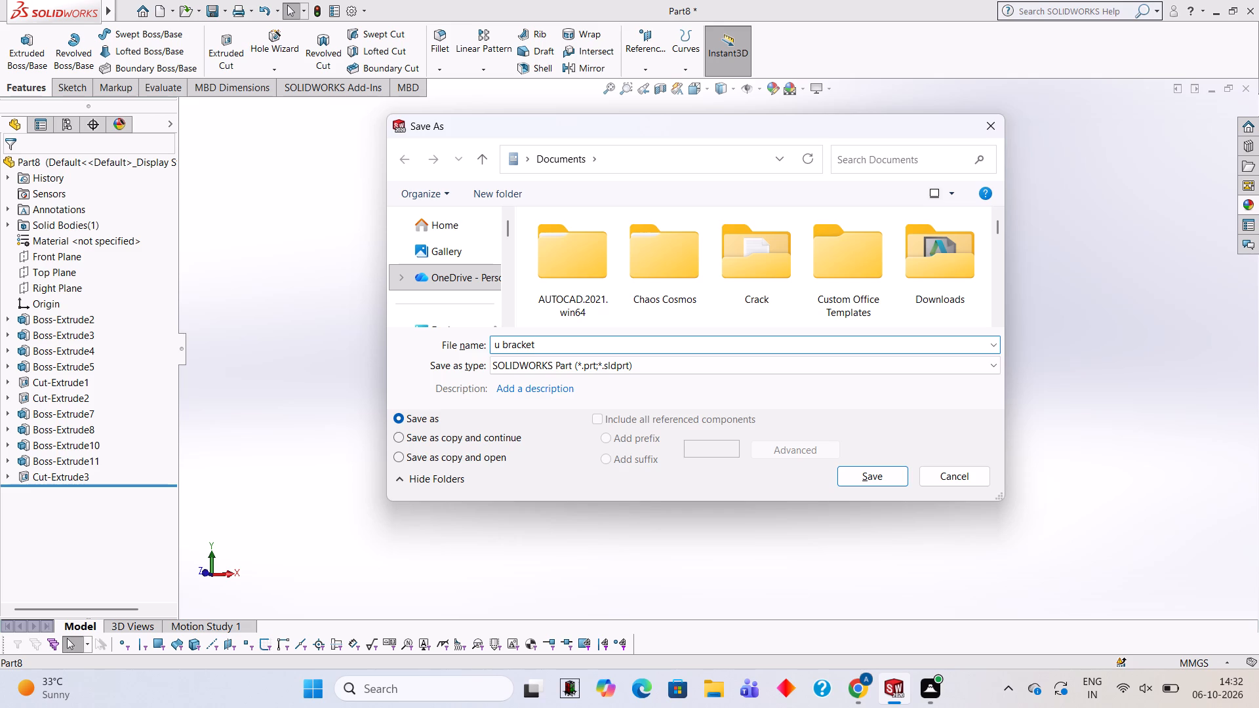
key("space")
key("Return")
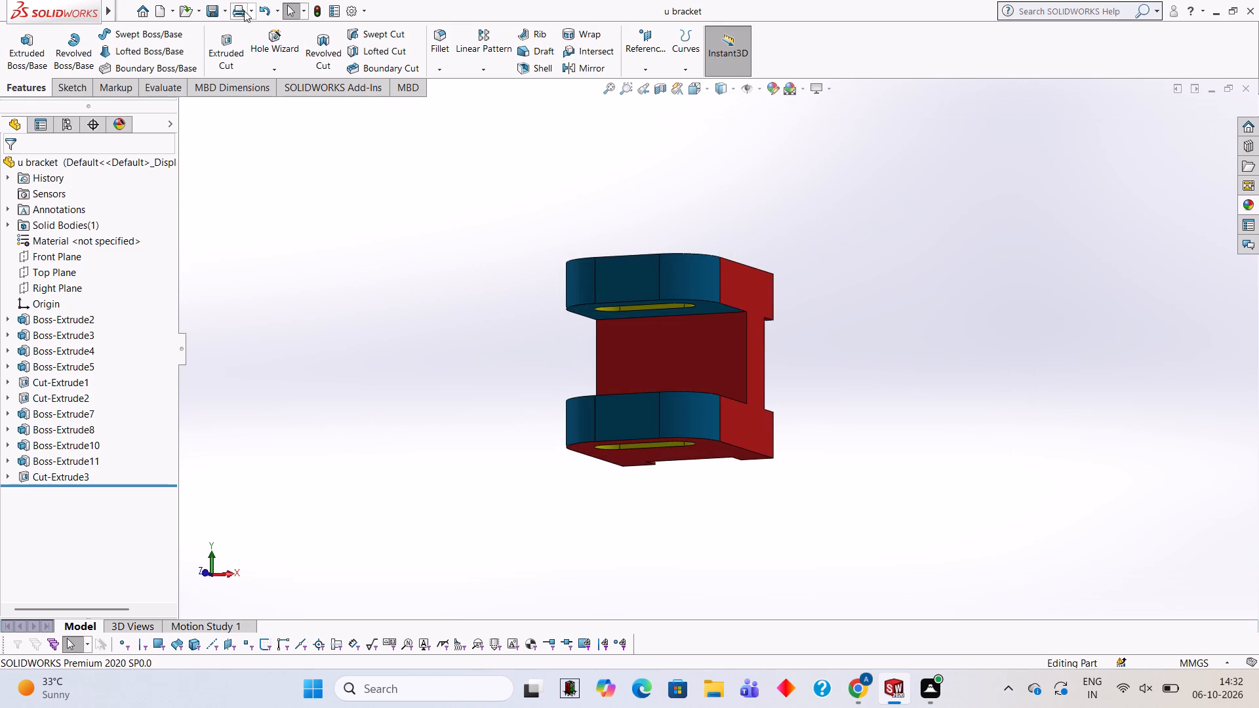
Save a copy of the u bracket part in Adobe Portable Document Format (*.pdf) in the Documents folder.
left_click(222, 9)
left_click(234, 49)
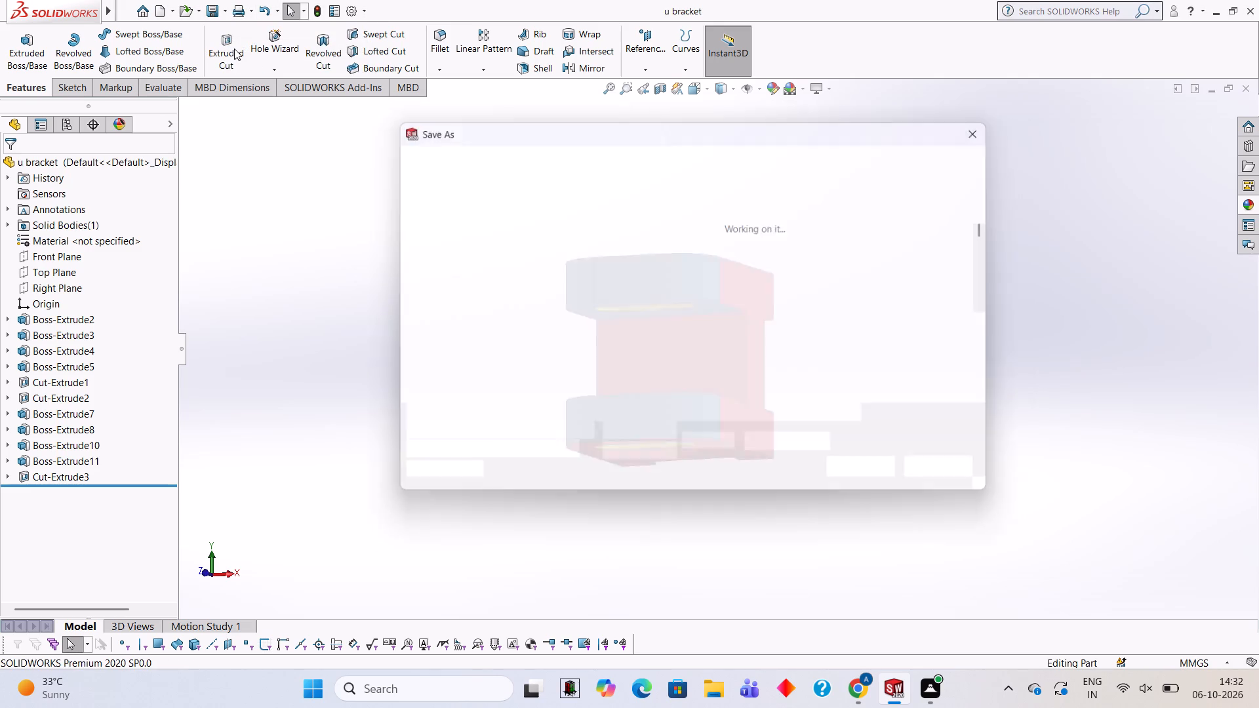
left_click(652, 372)
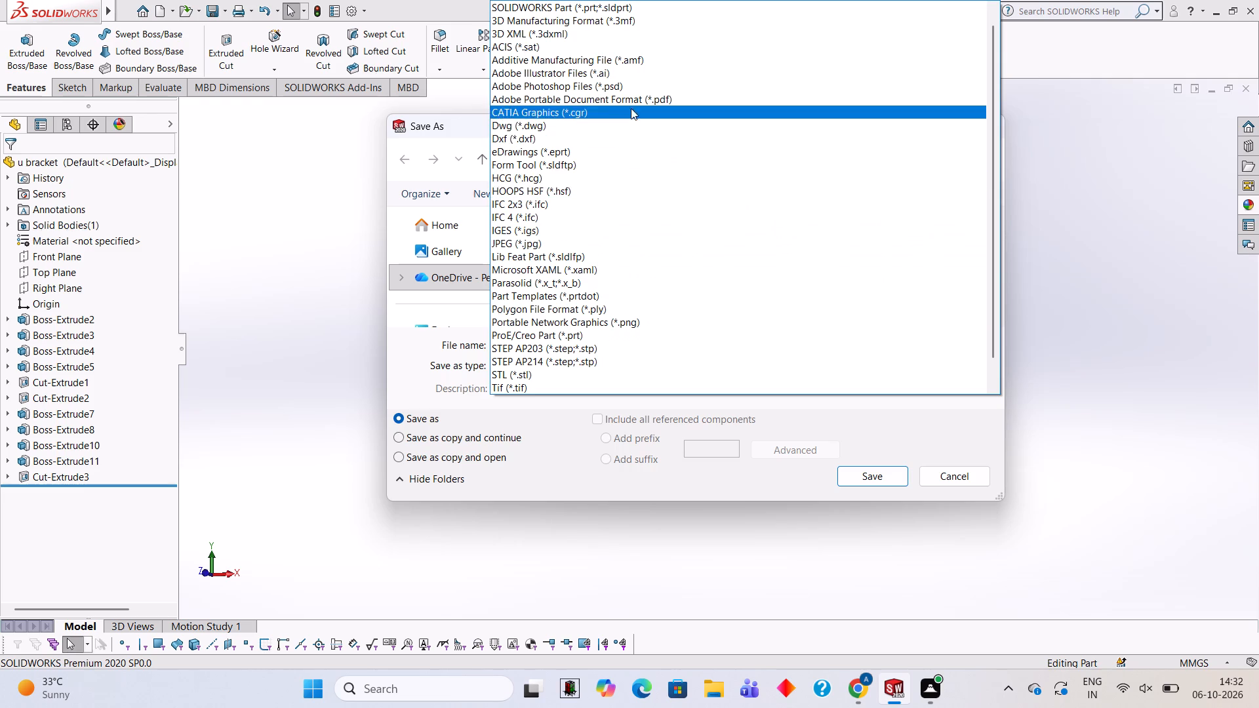
left_click(634, 103)
left_click(861, 505)
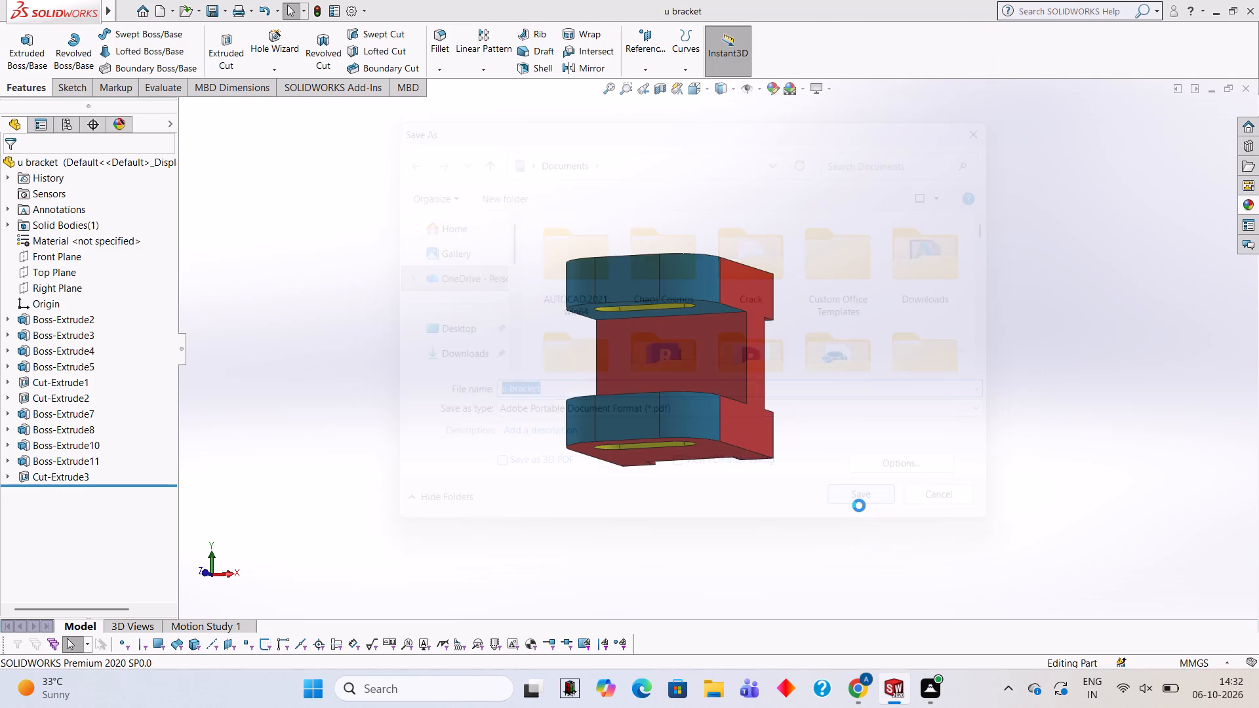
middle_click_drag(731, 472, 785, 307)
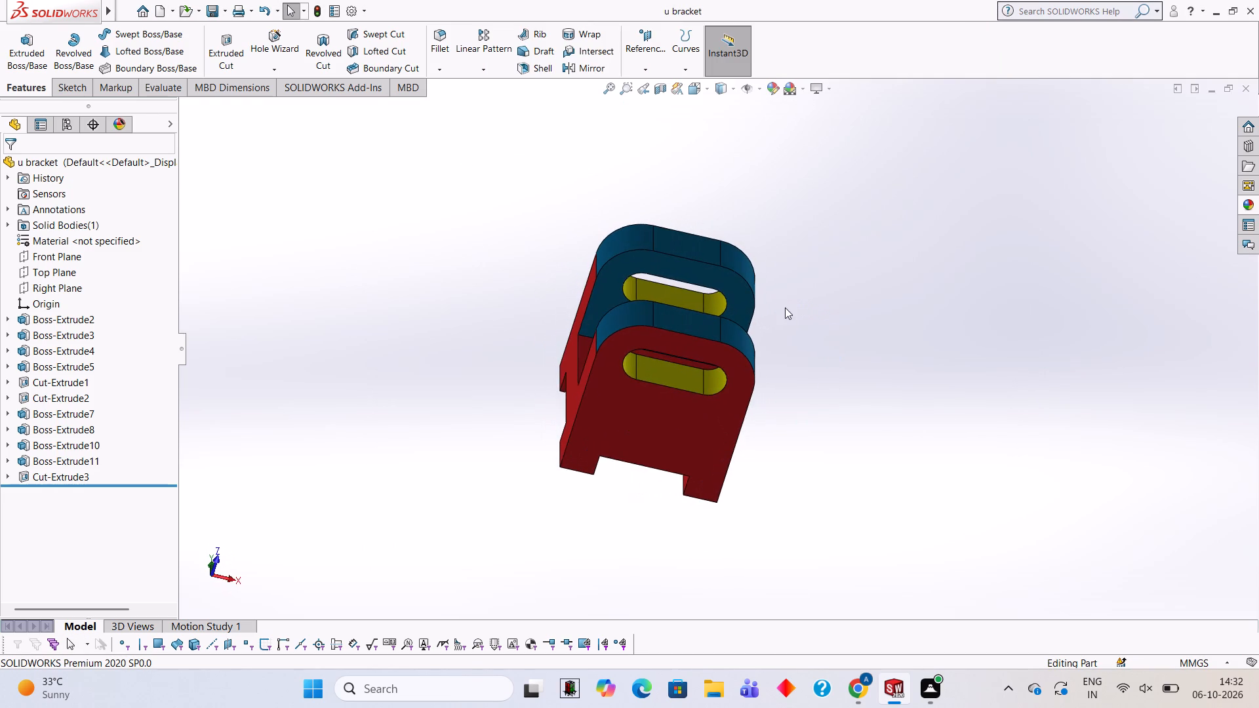